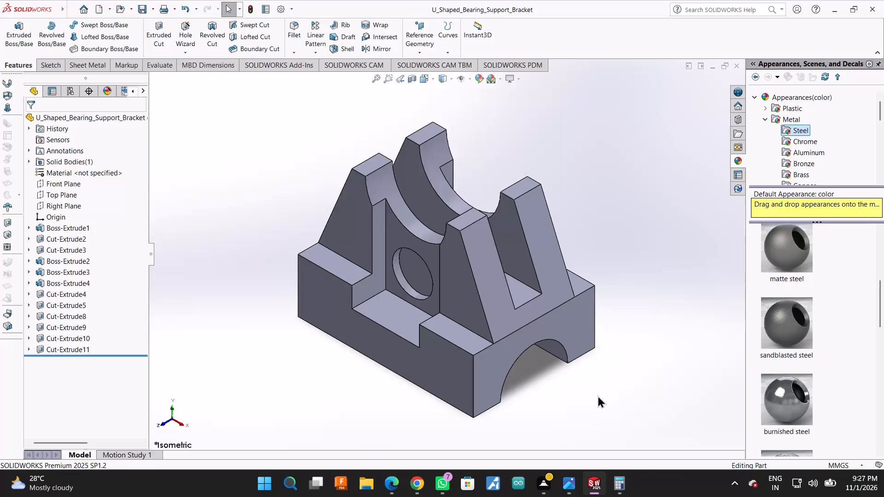
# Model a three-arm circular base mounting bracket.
# Create a new part document.
pyautogui.hotkey('ctrl', 'n')
pyautogui.click(384, 365)
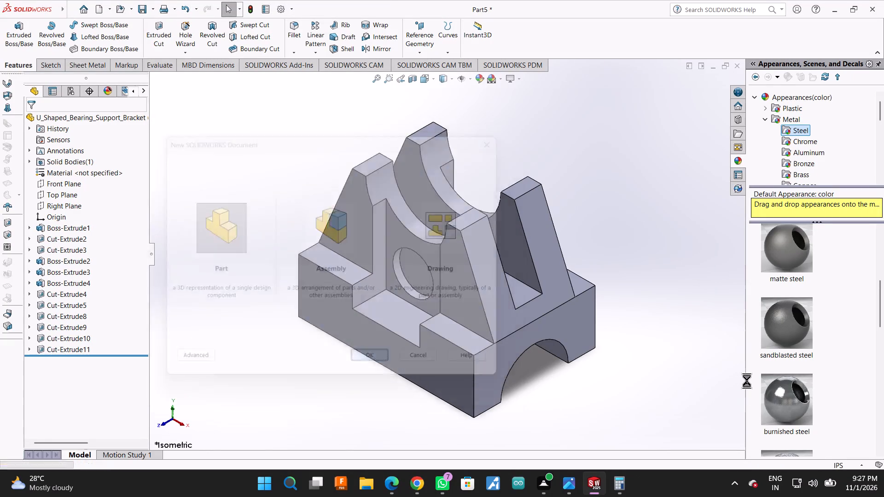
pyautogui.moveTo(745, 378); pyautogui.dragTo(883, 362)
pyautogui.moveTo(883, 358); pyautogui.dragTo(883, 339)
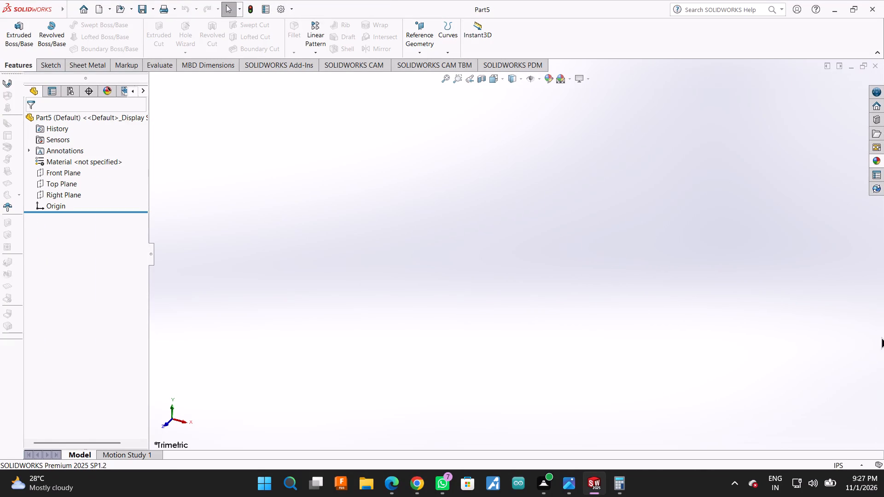
# Set the new part's unit system to MMGS.
pyautogui.click(848, 467)
pyautogui.click(836, 423)
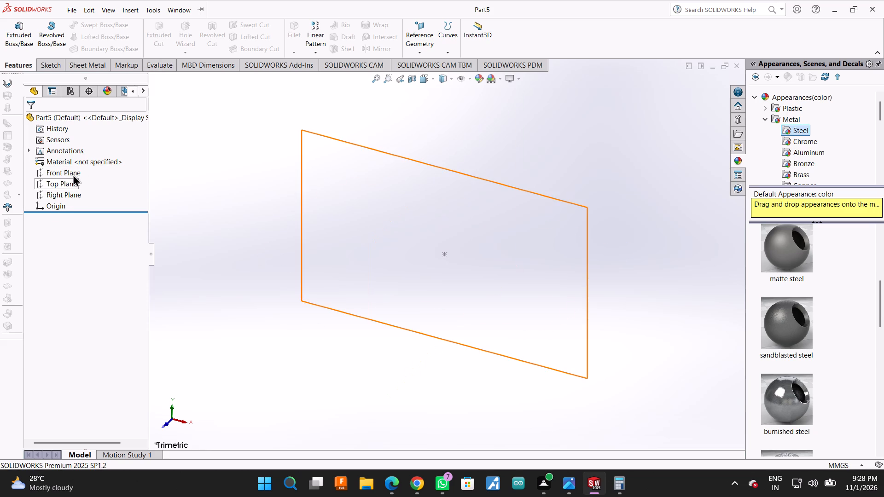
# Start a sketch on the Top Plane and draw a circle centred on the origin with a radius of about 95.5 mm.
pyautogui.click(72, 186)
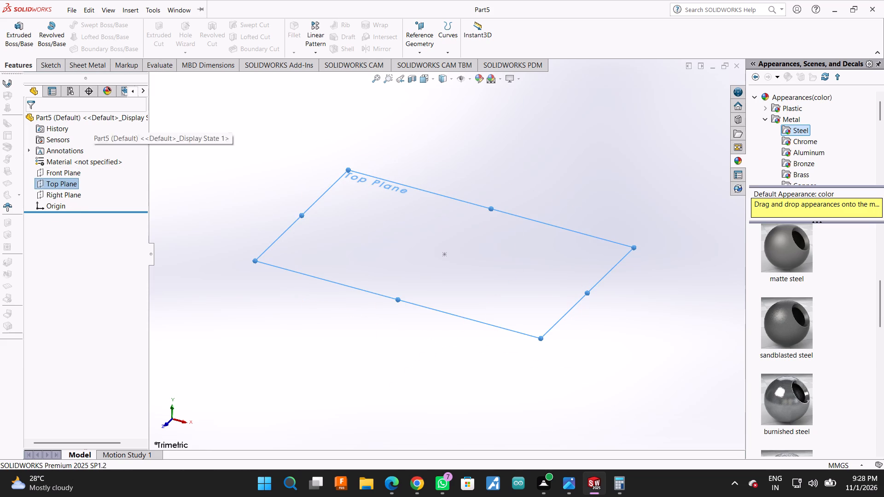
pyautogui.click(63, 183)
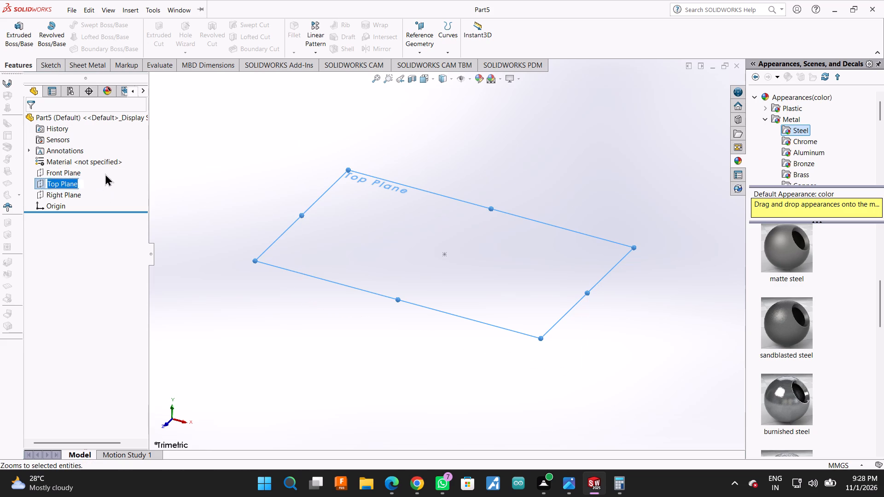
pyautogui.click(94, 181)
pyautogui.click(142, 168)
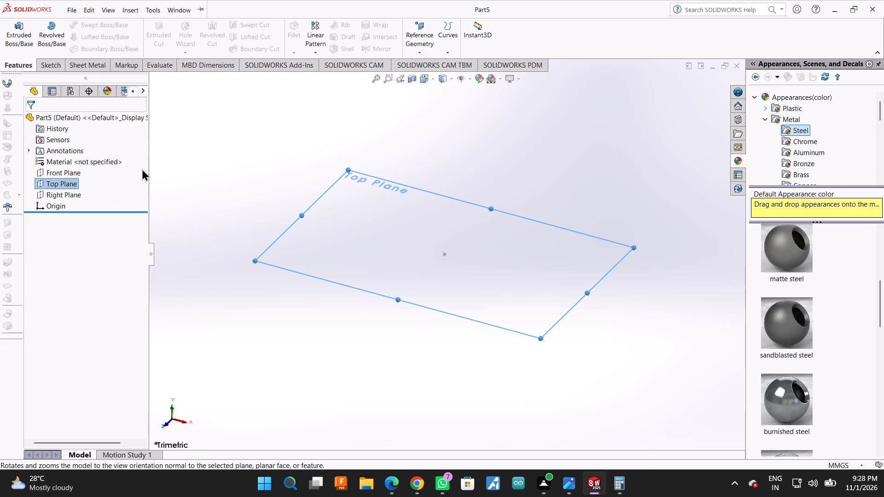
pyautogui.click(56, 69)
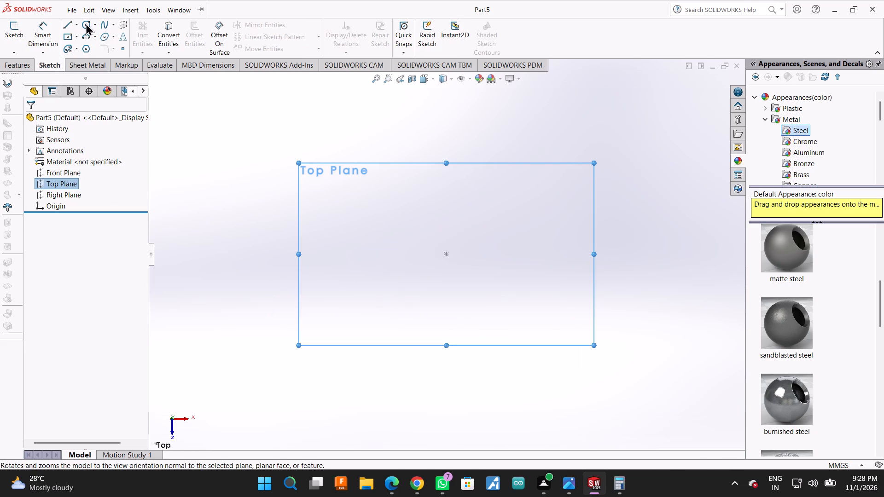
pyautogui.click(86, 23)
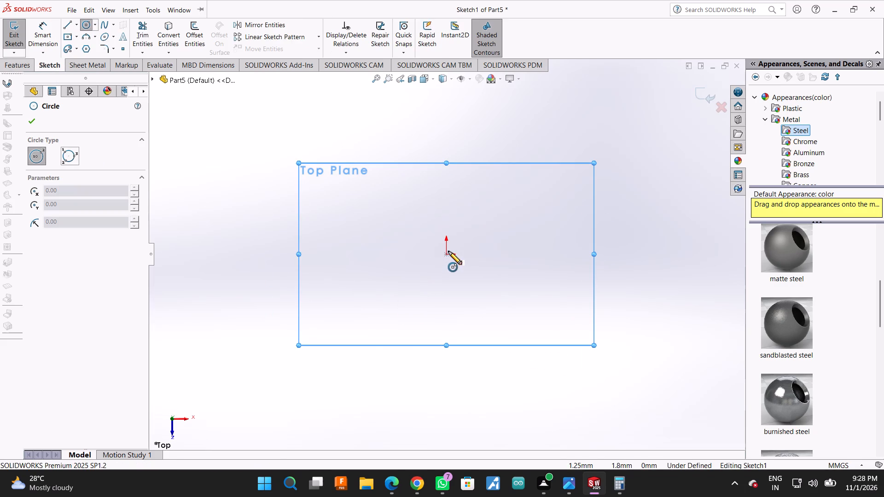
pyautogui.click(448, 254)
pyautogui.click(554, 370)
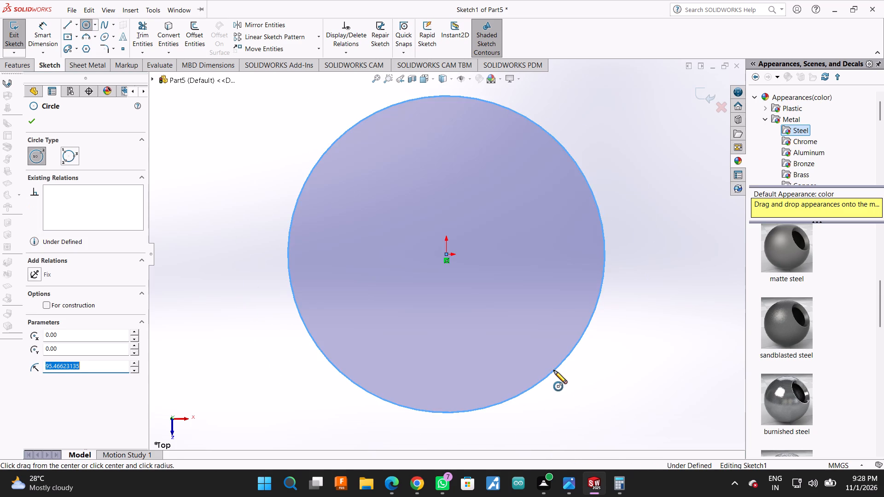
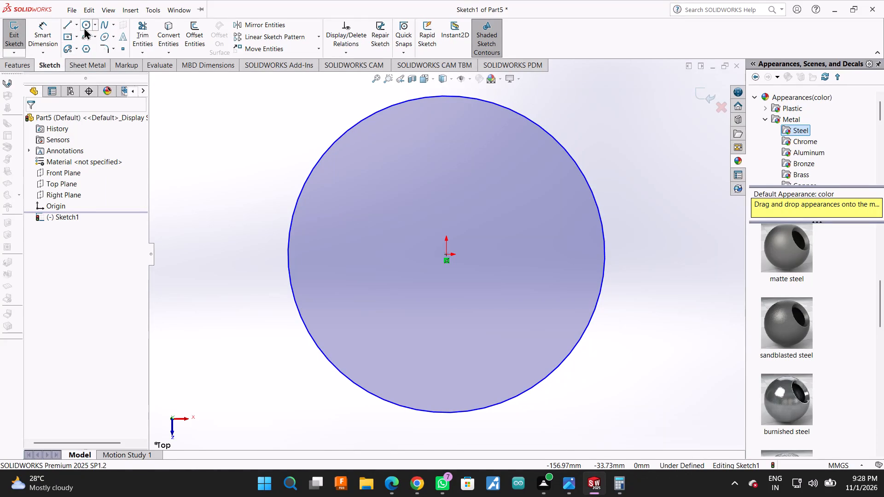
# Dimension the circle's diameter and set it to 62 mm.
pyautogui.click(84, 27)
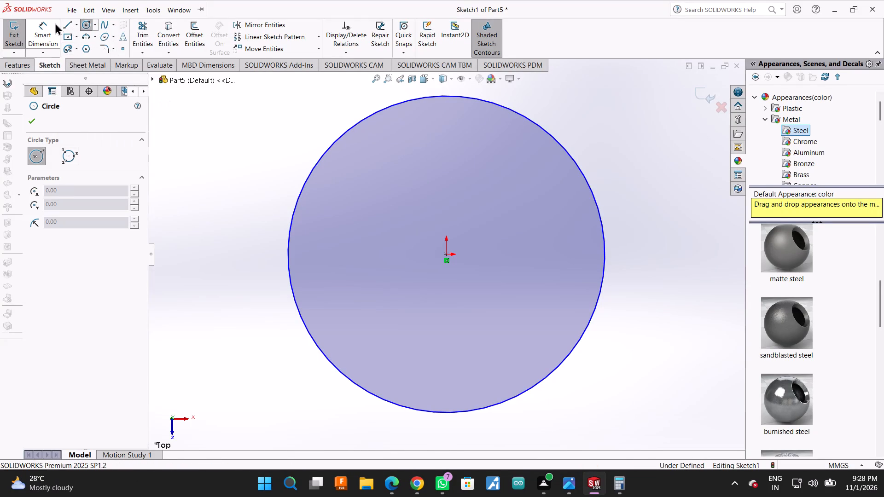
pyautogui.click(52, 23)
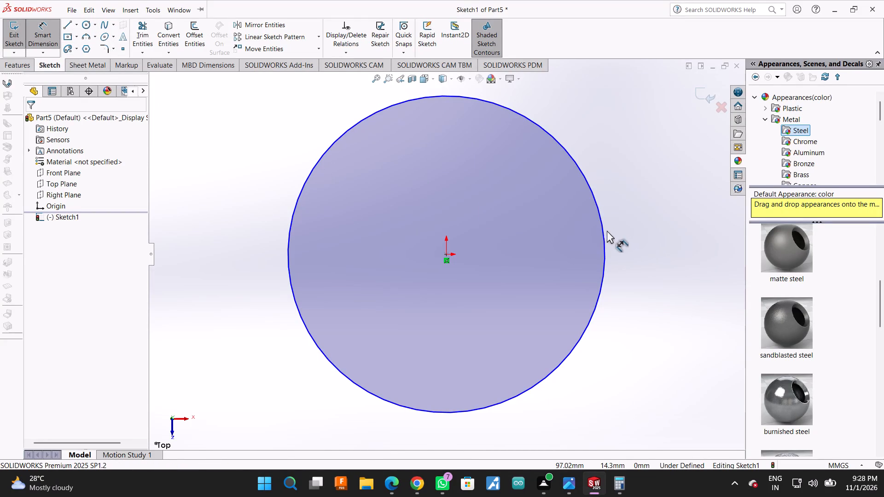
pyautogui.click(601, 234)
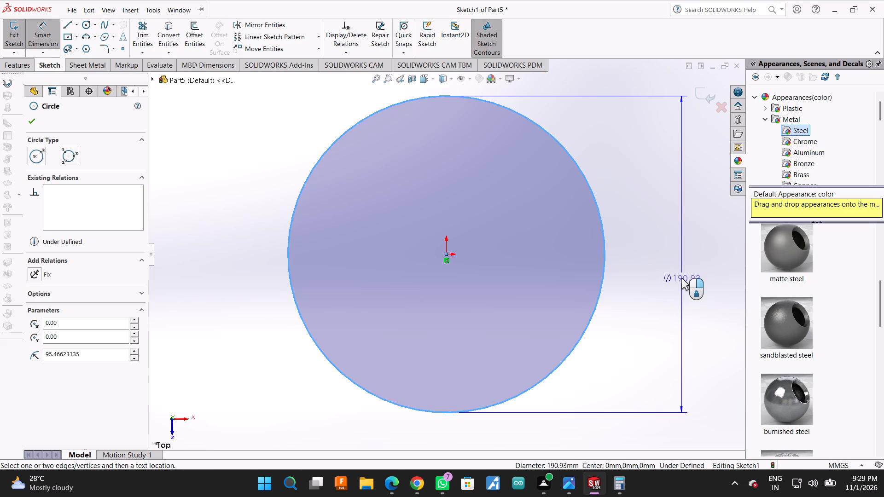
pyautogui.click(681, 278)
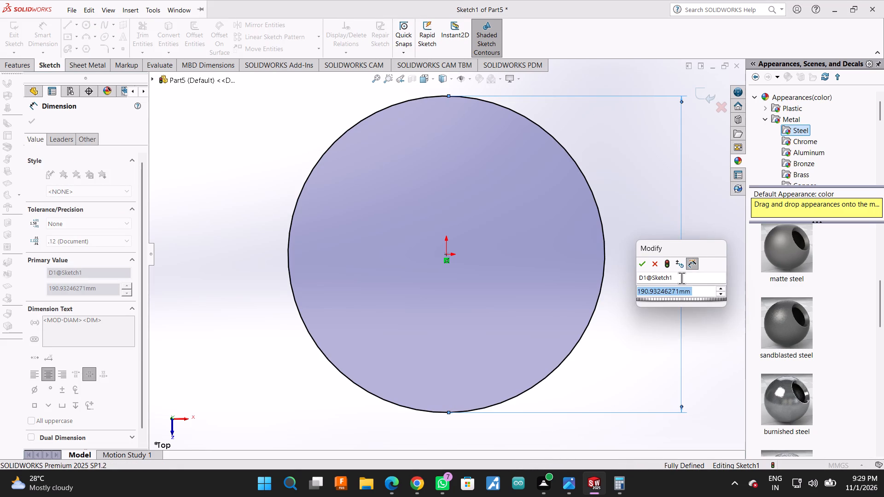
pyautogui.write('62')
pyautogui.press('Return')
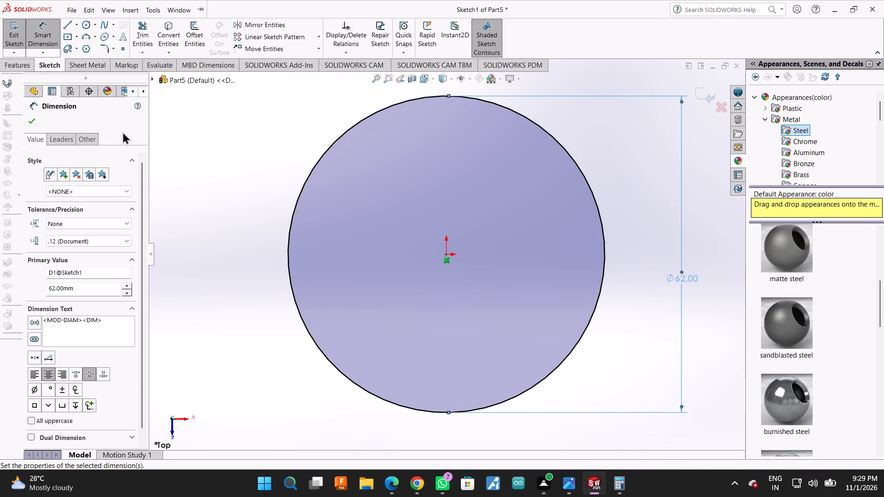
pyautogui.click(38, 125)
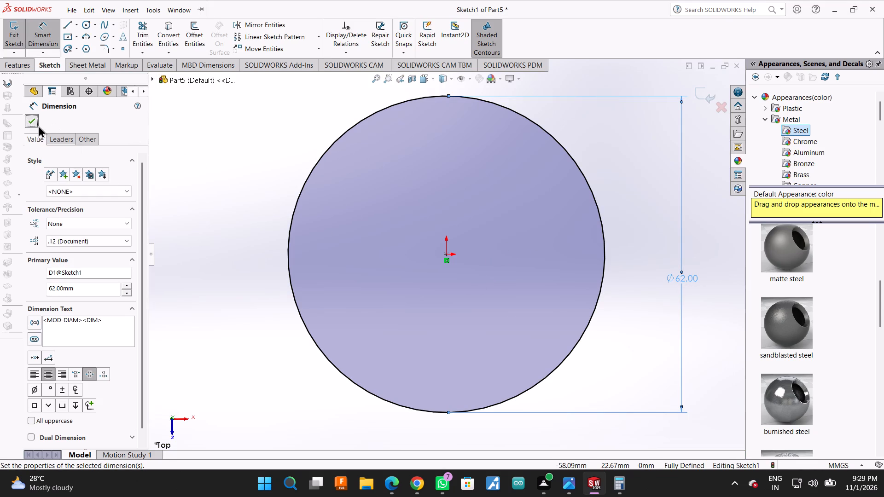
# Remove the dimensioned circle from the Top Plane sketch with Power trim.
pyautogui.scroll(1, 110, 191)
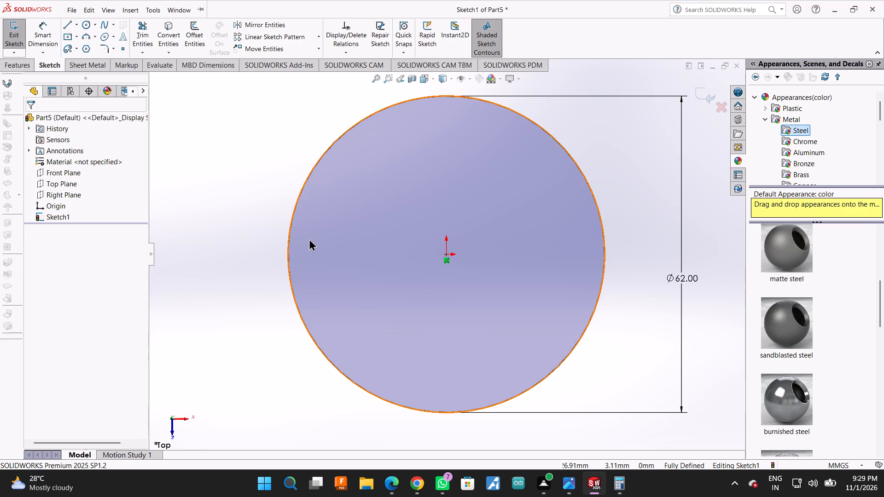
pyautogui.scroll(1, 350, 246)
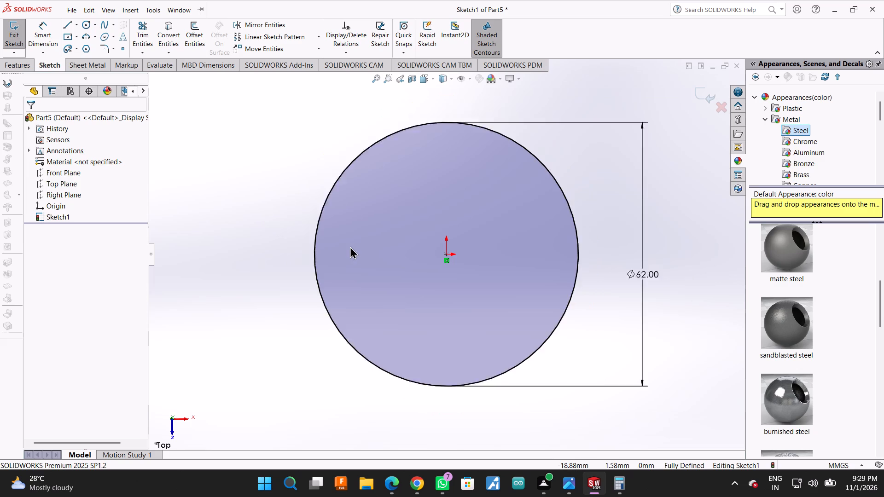
pyautogui.scroll(1, 350, 246)
pyautogui.scroll(-1, 350, 246)
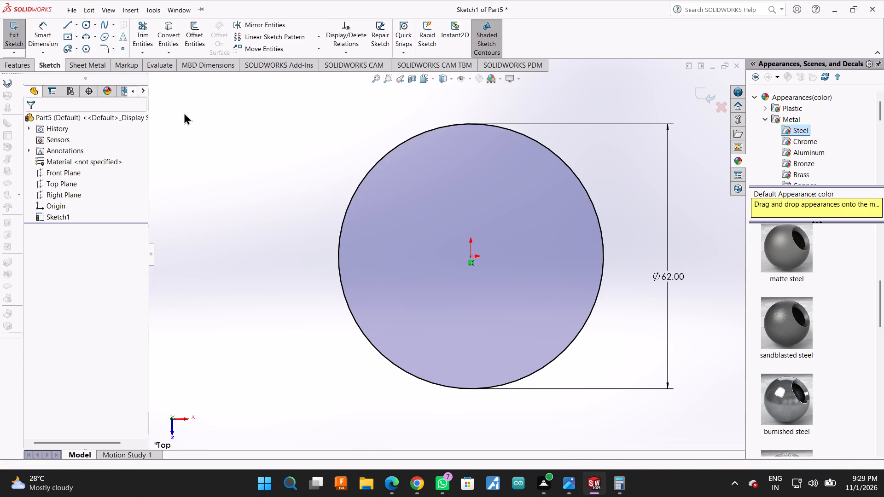
pyautogui.click(138, 20)
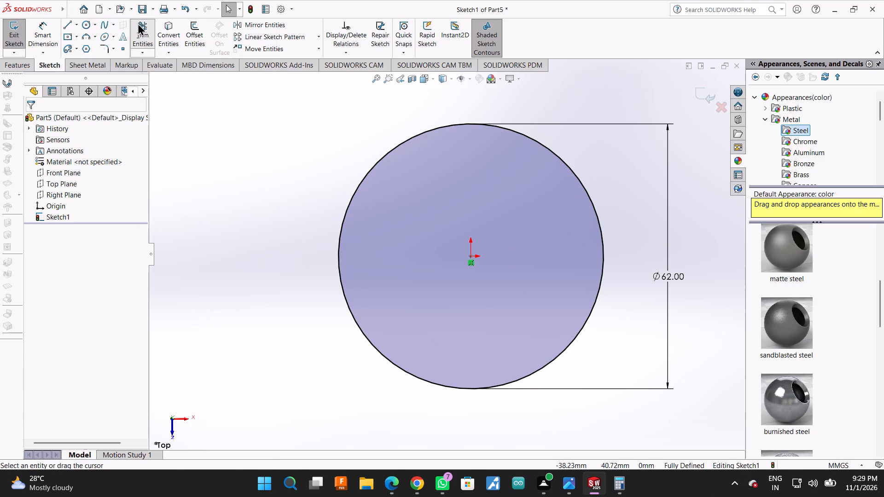
pyautogui.click(139, 30)
pyautogui.moveTo(333, 135); pyautogui.dragTo(512, 436)
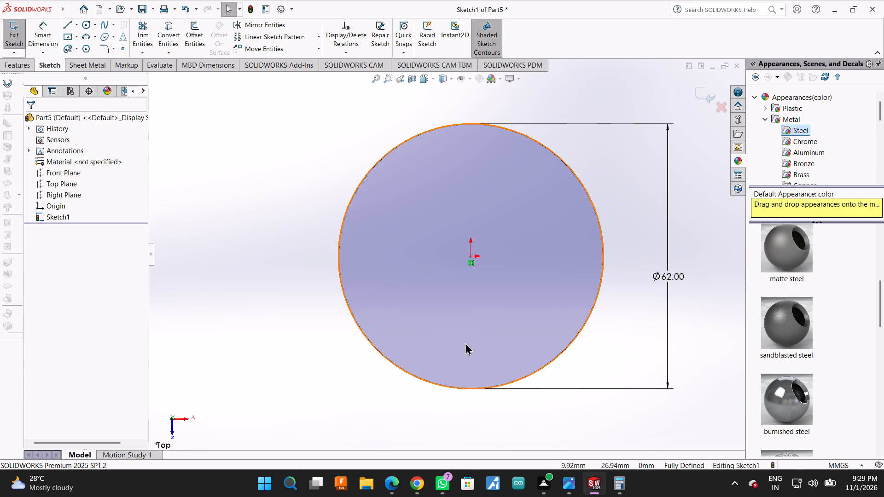
pyautogui.click(139, 31)
pyautogui.moveTo(307, 121); pyautogui.dragTo(484, 322)
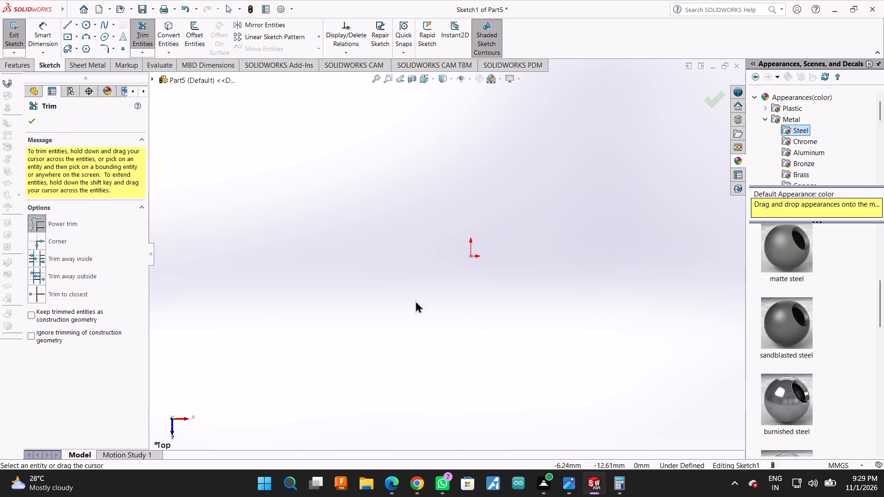
pyautogui.click(40, 116)
pyautogui.click(31, 118)
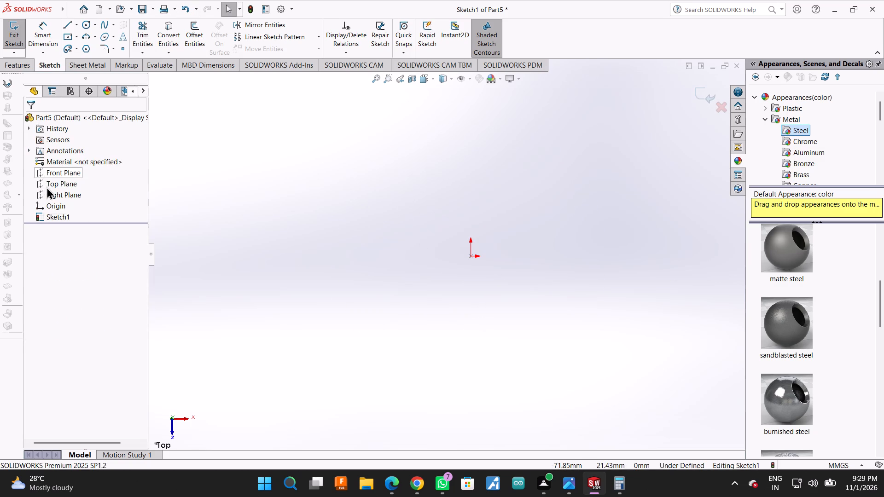
# Leave the empty Top Plane sketch and start a new line sketch on the Front Plane.
pyautogui.click(53, 175)
pyautogui.click(105, 162)
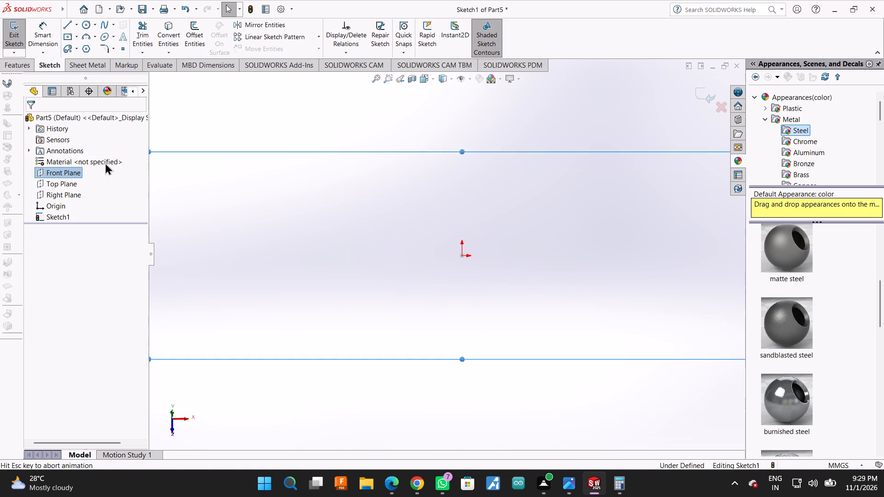
pyautogui.click(64, 20)
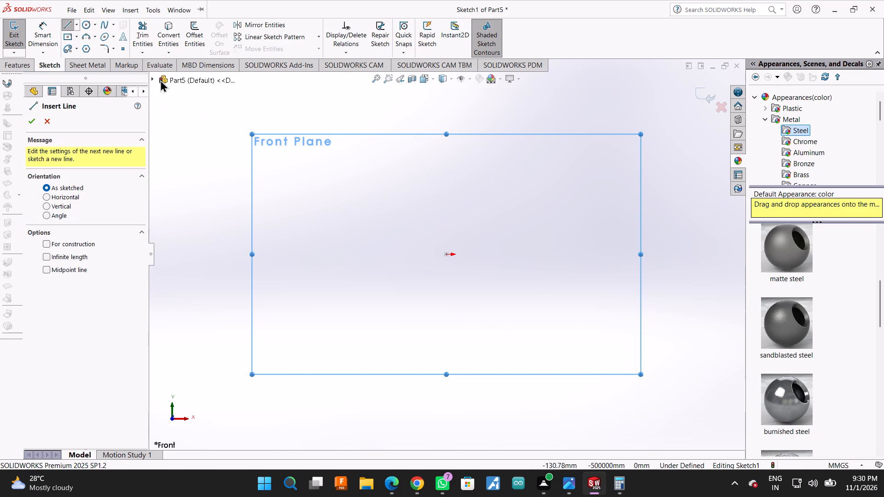
pyautogui.click(153, 76)
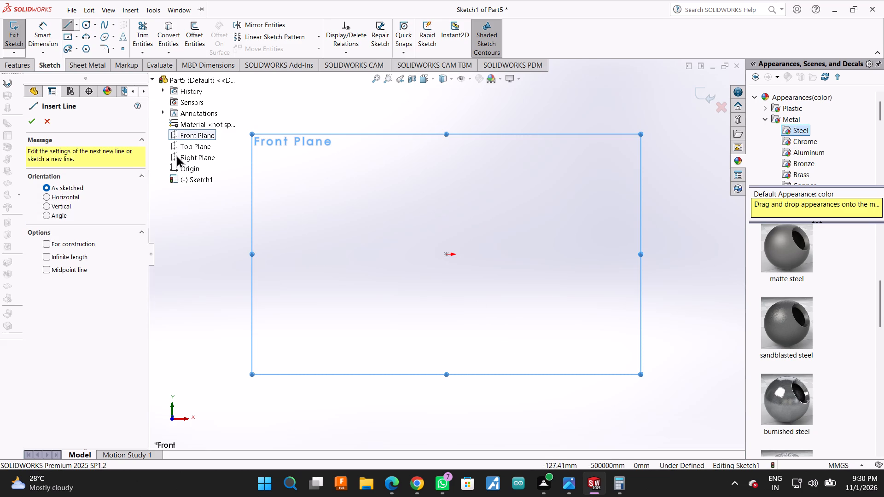
pyautogui.click(187, 134)
pyautogui.click(200, 120)
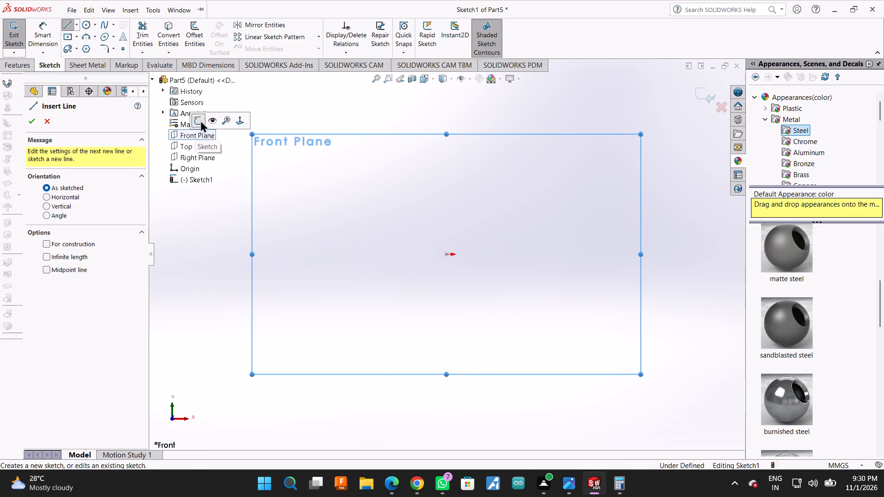
pyautogui.click(64, 26)
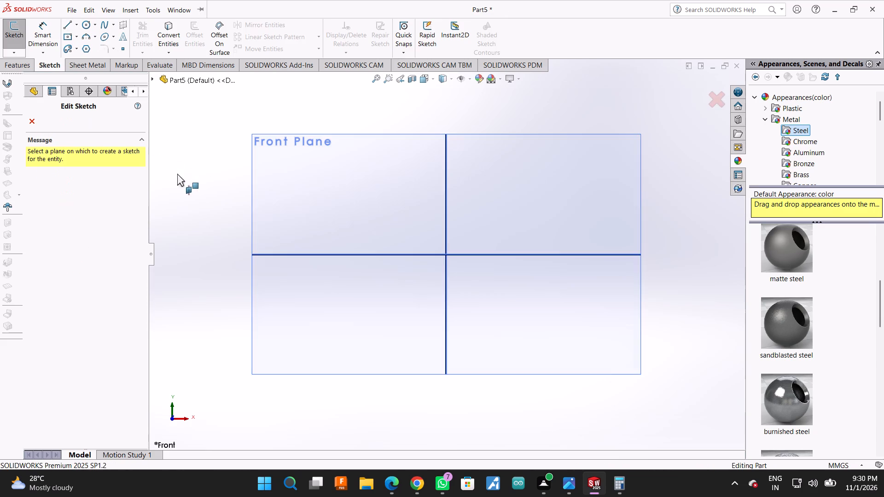
pyautogui.click(361, 224)
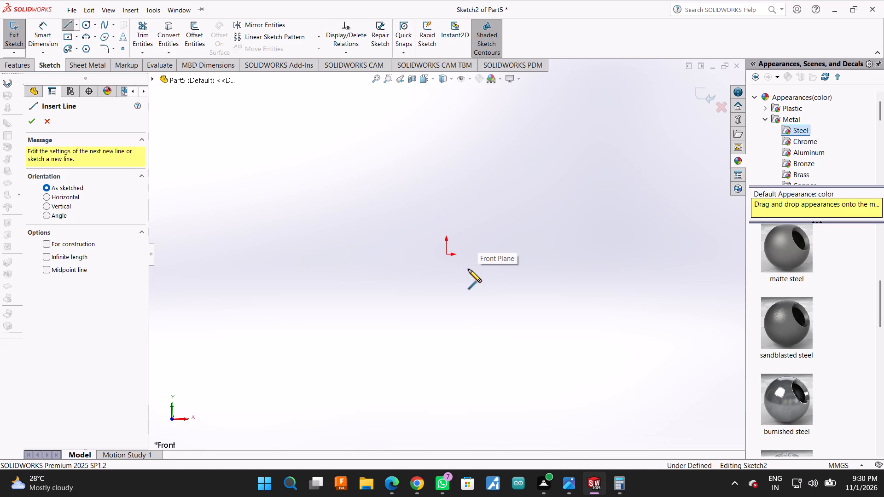
# Draw an open stepped line profile from the origin: base about 37 mm long, edge about 6 mm high, narrower neck, wider top block ending above the origin.
pyautogui.click(445, 254)
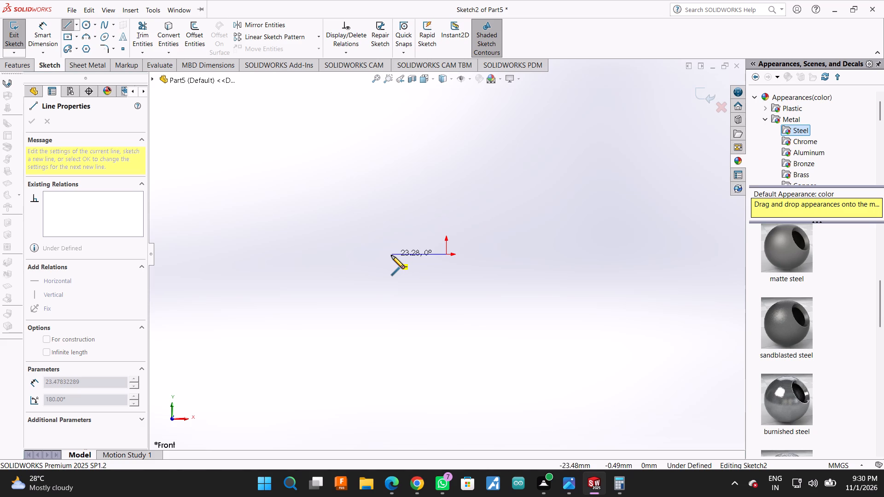
pyautogui.click(360, 252)
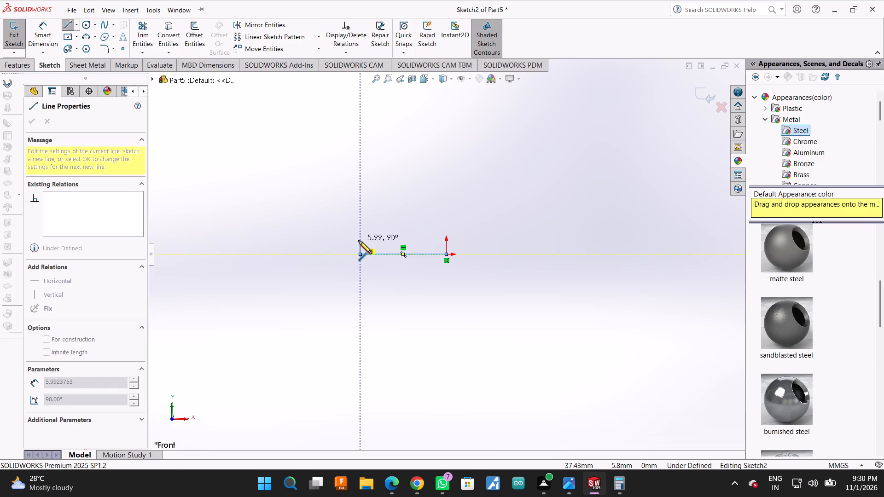
pyautogui.click(359, 241)
pyautogui.click(403, 238)
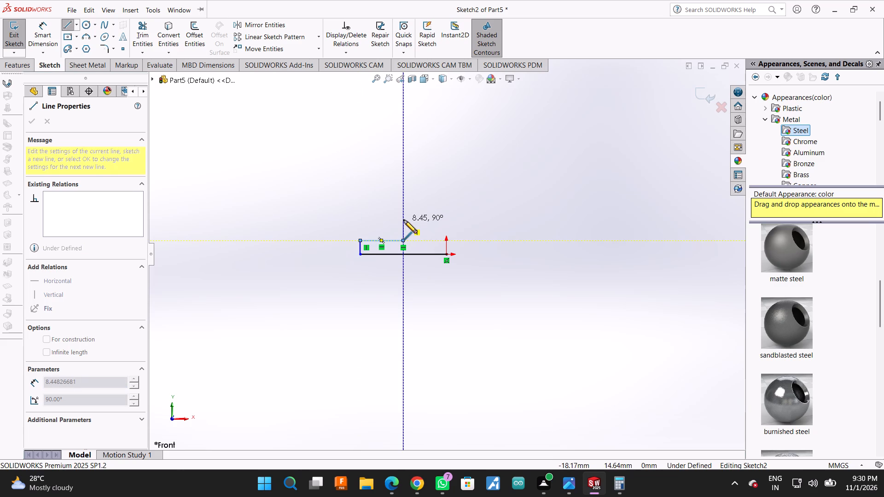
pyautogui.click(402, 226)
pyautogui.click(336, 229)
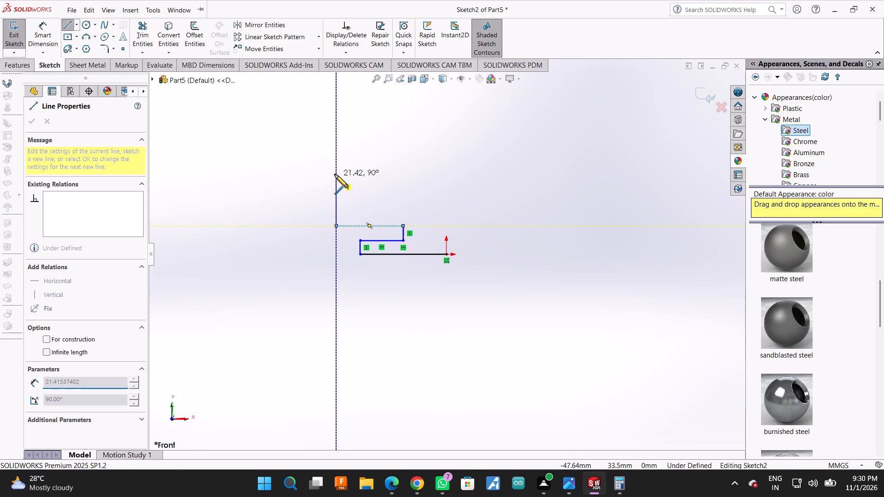
pyautogui.click(334, 187)
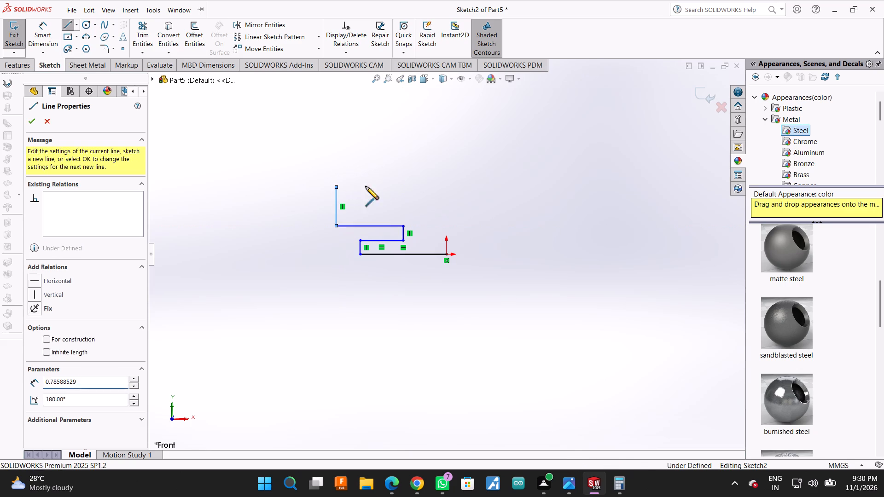
pyautogui.click(446, 188)
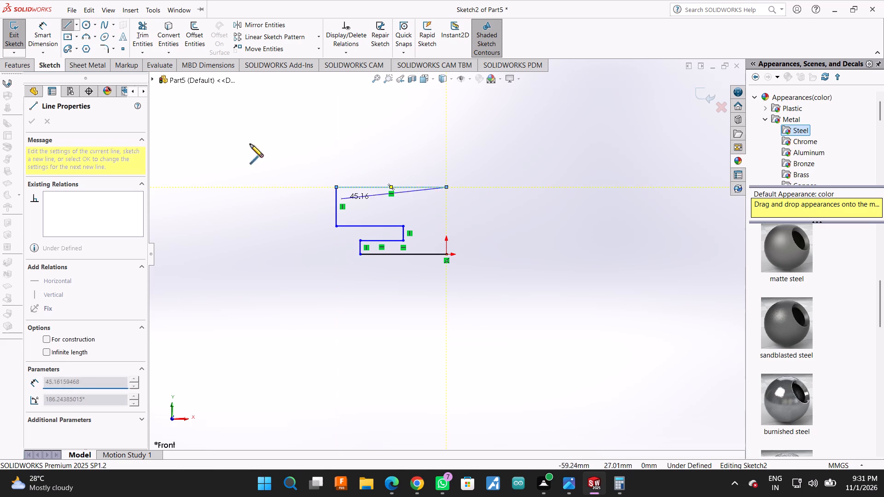
# Draw a vertical centerline from the origin up past the open end of the profile's top line.
pyautogui.click(76, 25)
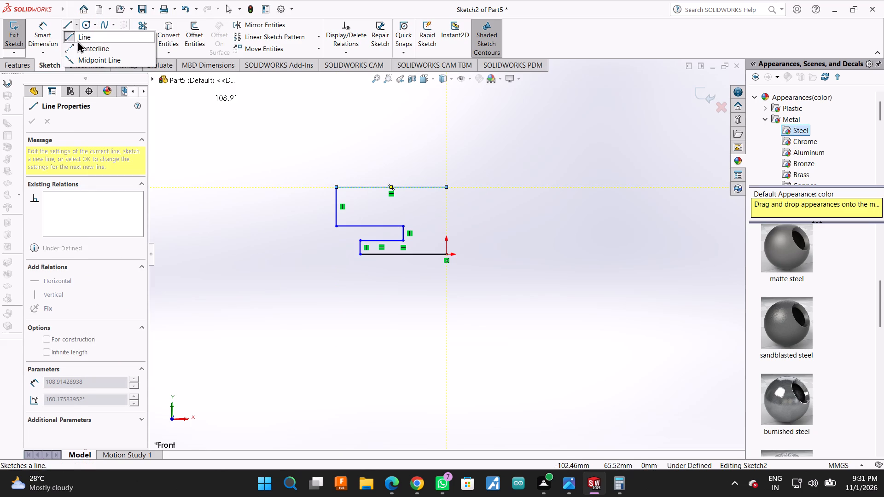
pyautogui.click(80, 49)
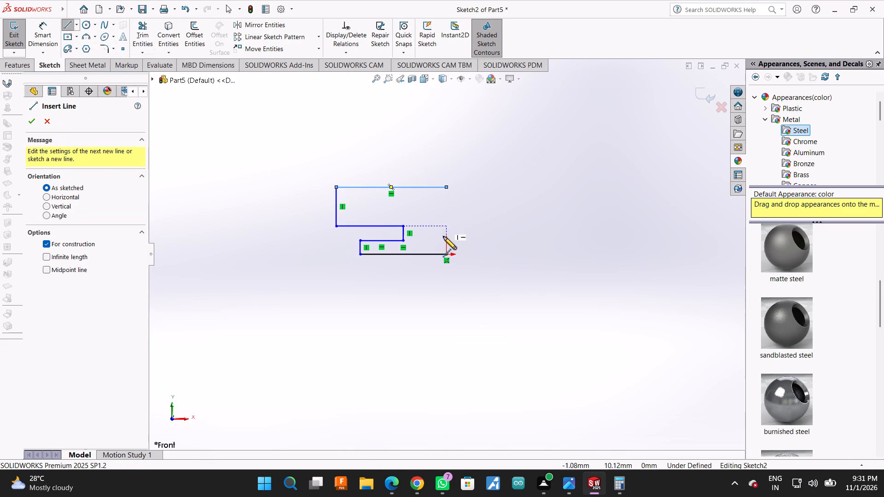
pyautogui.click(447, 255)
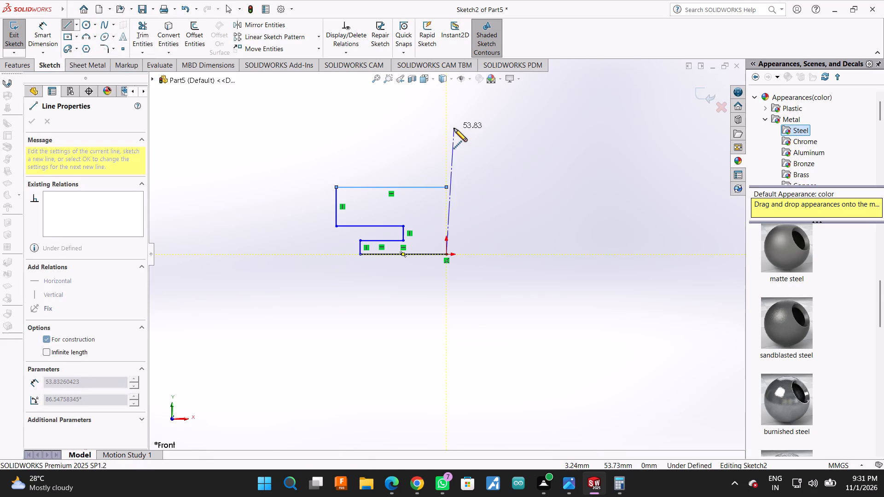
pyautogui.click(447, 120)
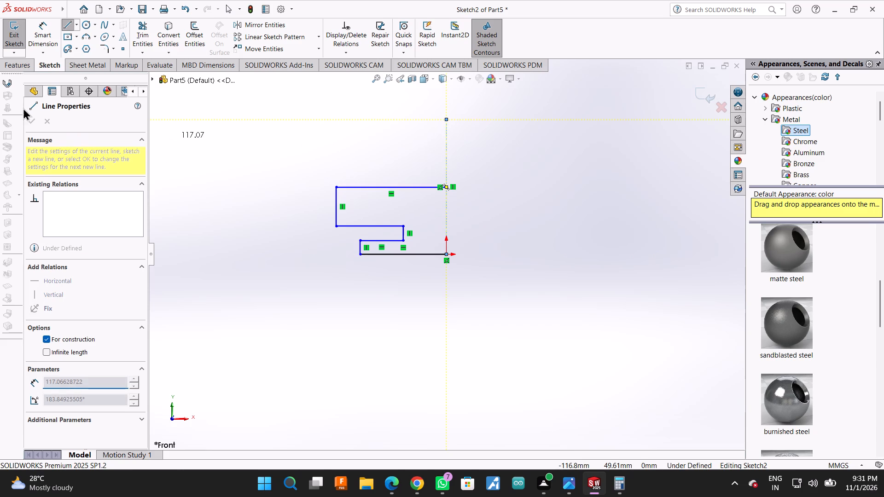
# Dimension the profile's bottom line and set its length to 34/2, giving 17 mm.
pyautogui.moveTo(37, 28); pyautogui.dragTo(47, 24)
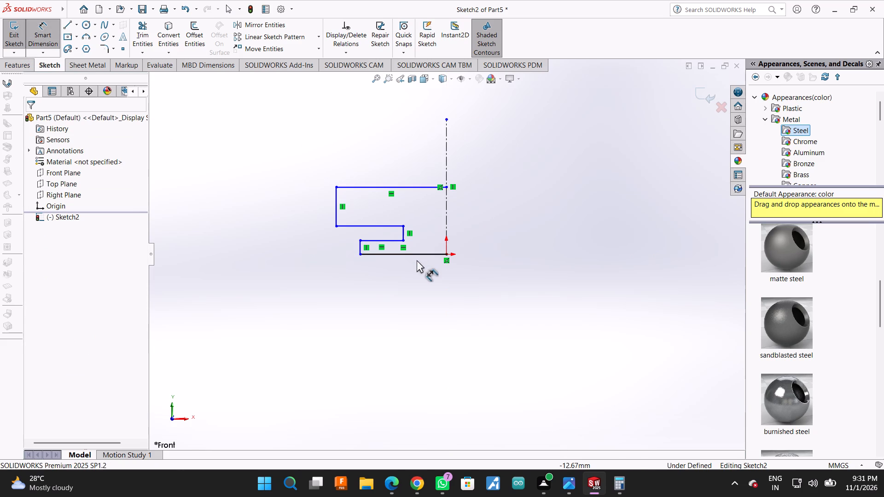
pyautogui.click(417, 256)
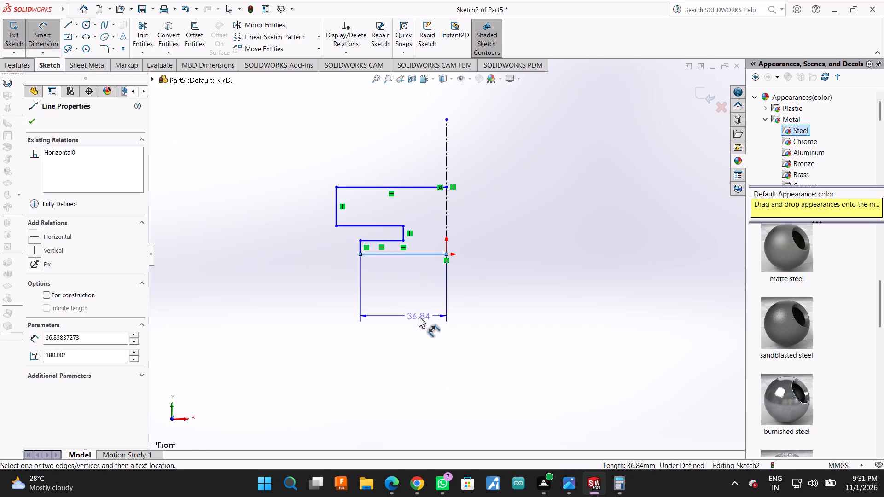
pyautogui.click(419, 316)
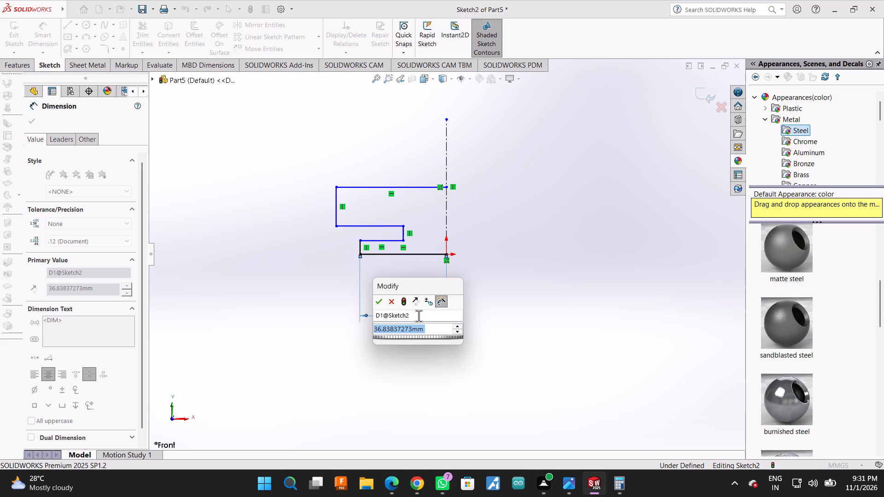
pyautogui.write('34/2')
pyautogui.press('Return')
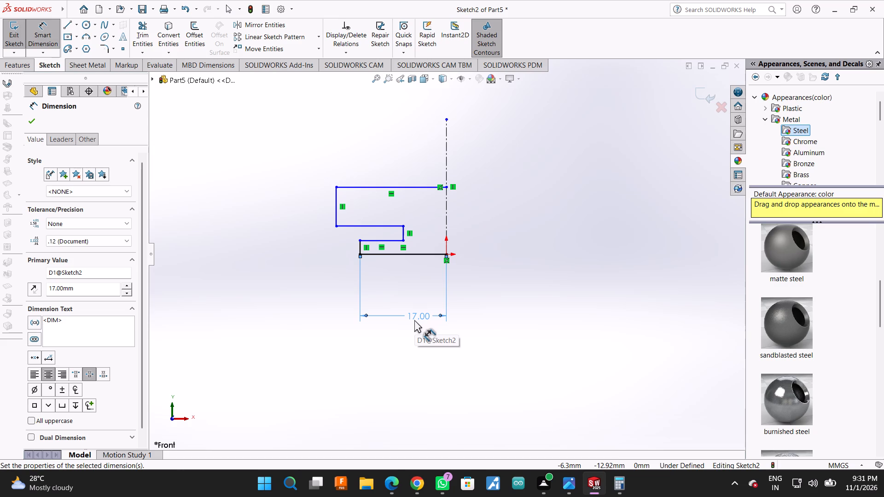
# Dimension the distance from the profile's neck to the centerline and set it to 26/2, giving 13 mm.
pyautogui.click(403, 242)
pyautogui.click(447, 229)
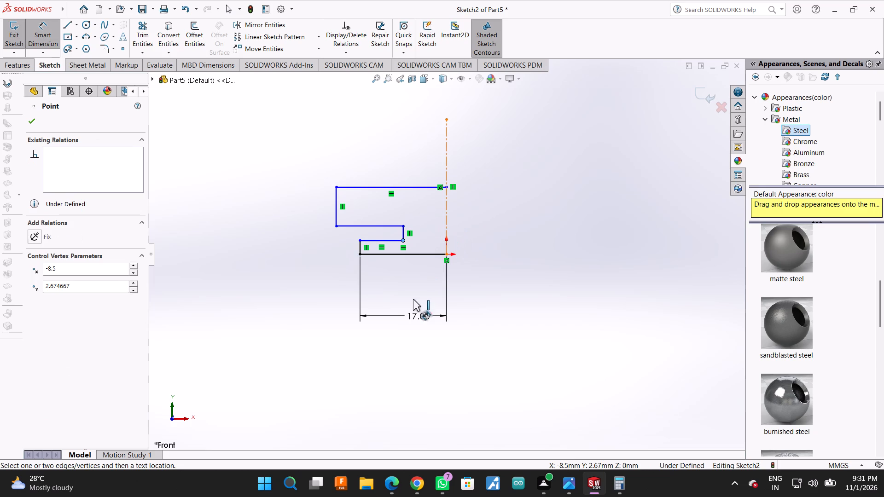
pyautogui.click(412, 292)
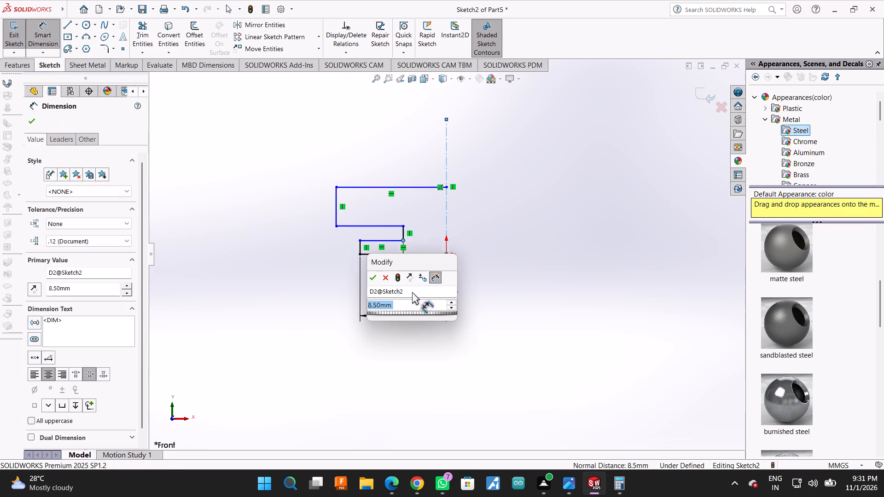
pyautogui.write('26/2')
pyautogui.press('Return')
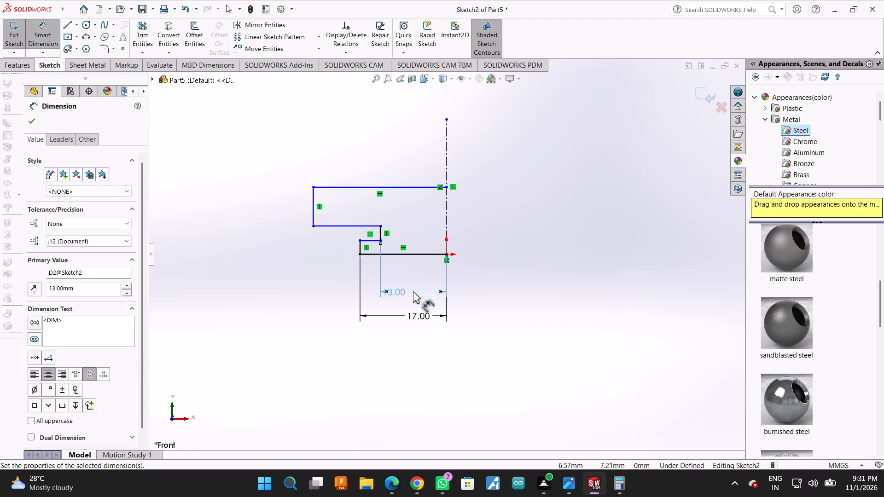
# Dimension from the wide top block's lower outer corner to the centerline and set it to 62/2, giving 31 mm.
pyautogui.click(314, 229)
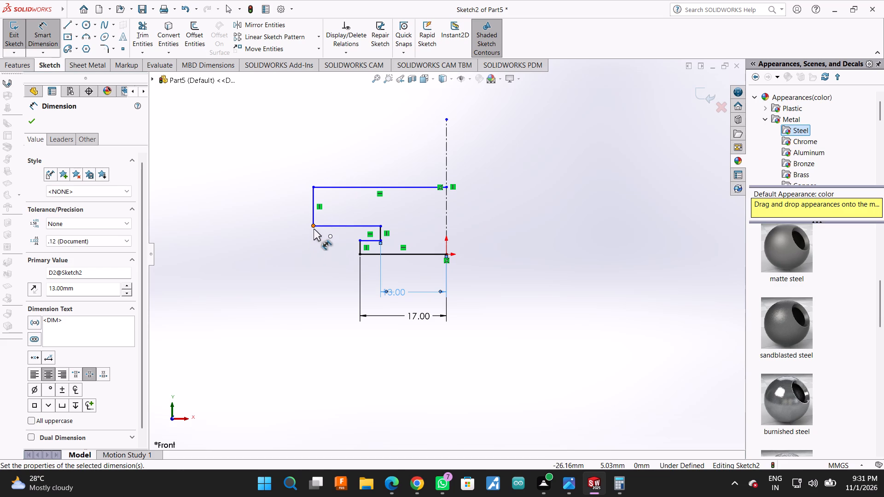
pyautogui.click(445, 226)
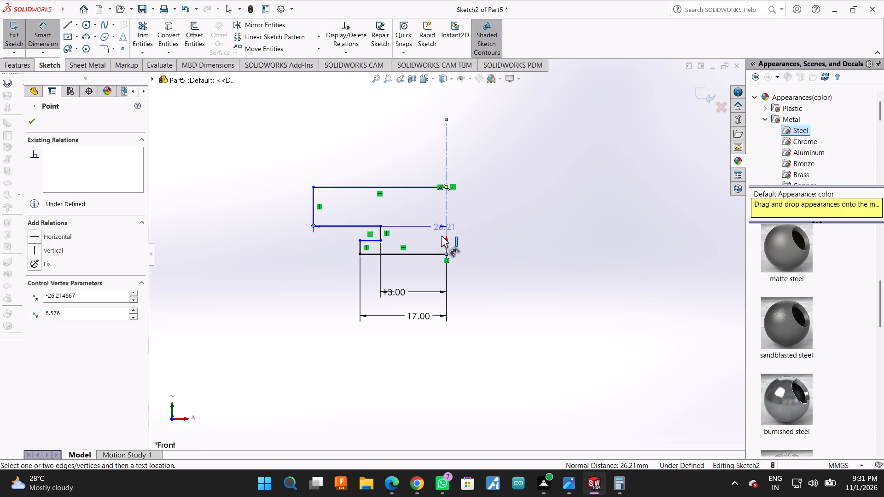
pyautogui.click(397, 343)
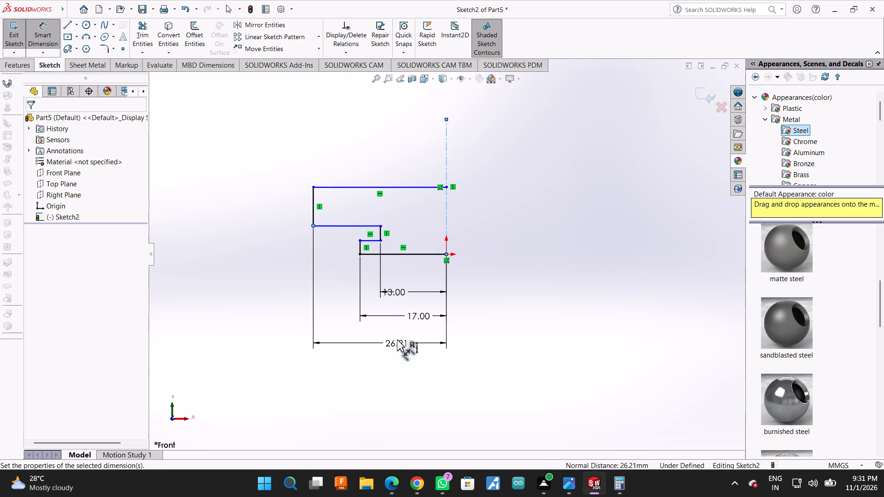
pyautogui.write('62/')
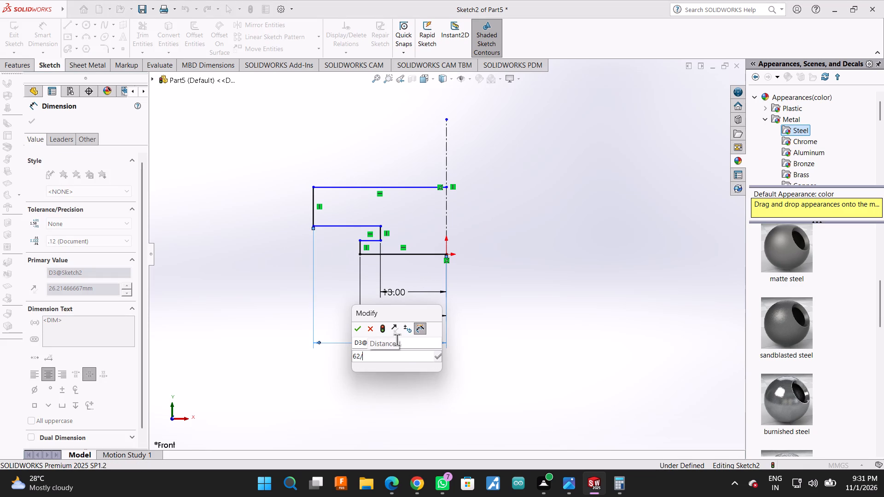
pyautogui.press('2')
pyautogui.press('Return')
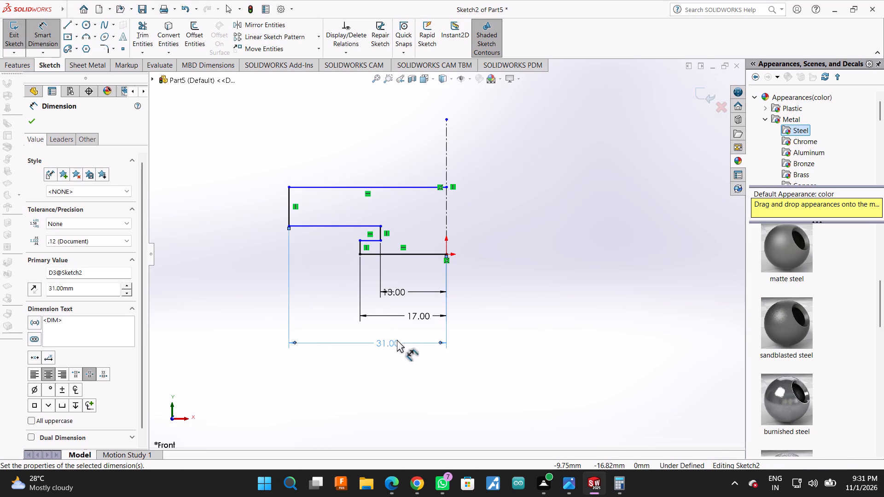
# Dimension the short vertical edge of the base step and set its height to 2 mm.
pyautogui.click(357, 248)
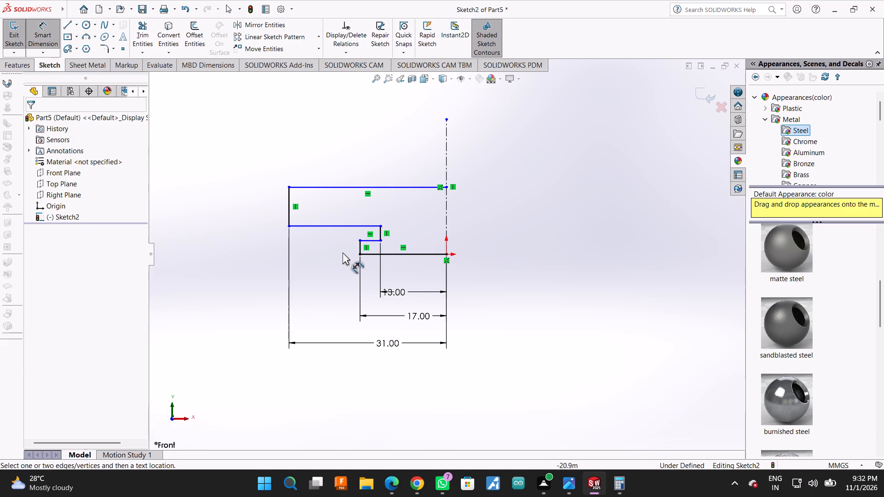
pyautogui.click(359, 248)
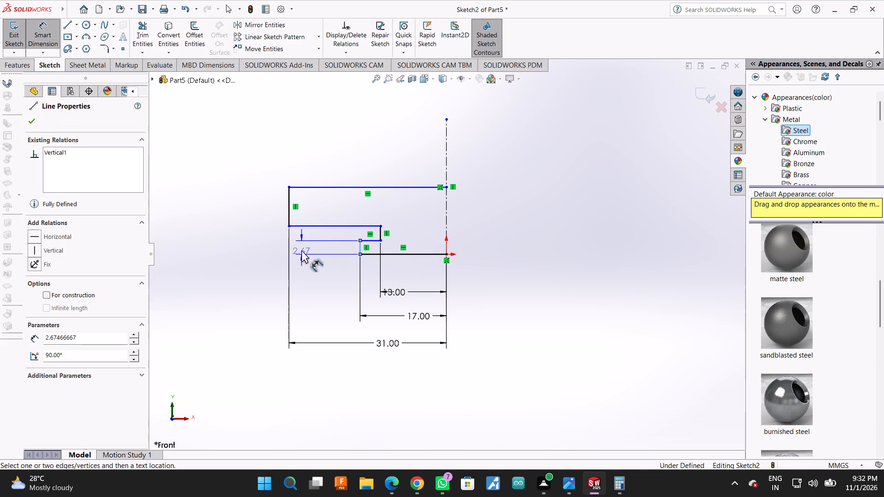
pyautogui.click(303, 241)
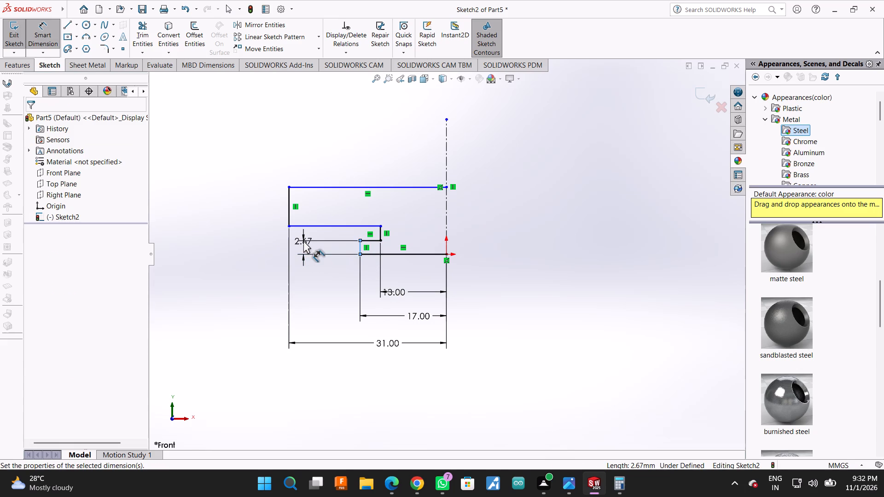
pyautogui.press('2')
pyautogui.press('Return')
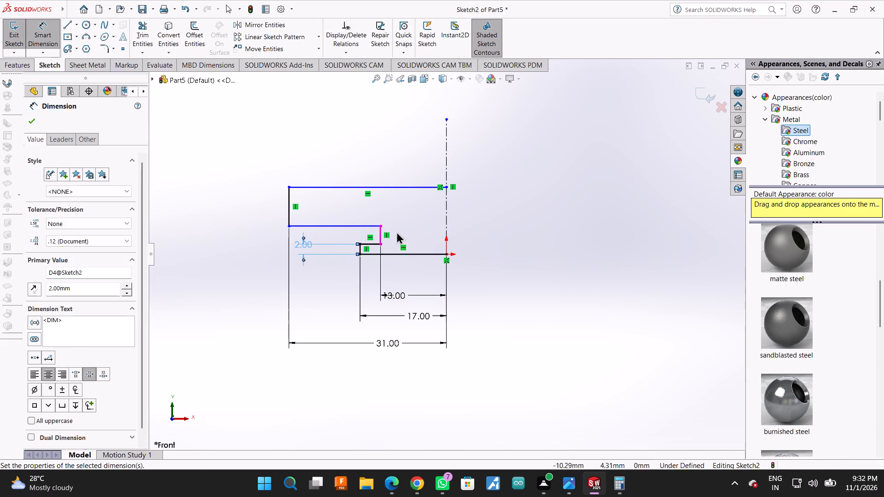
# Dimension the vertical neck edge, set its height to 5 mm, and finish dimensioning.
pyautogui.click(383, 237)
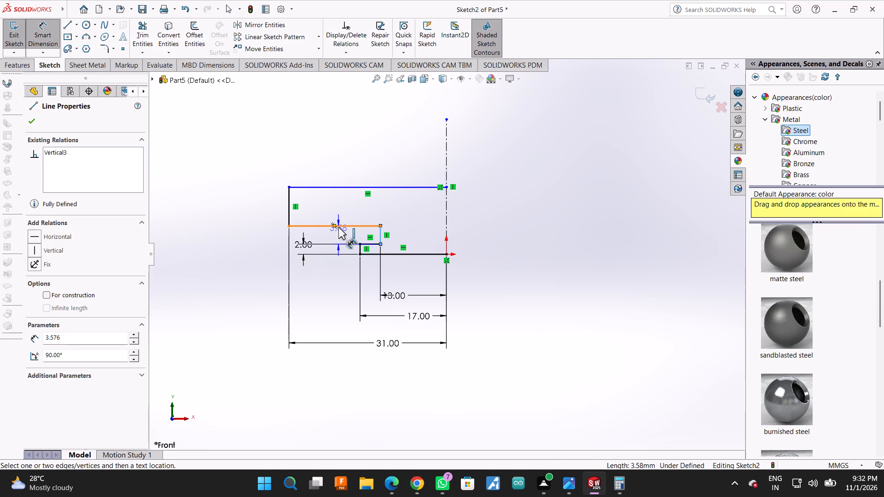
pyautogui.click(338, 236)
pyautogui.press('5')
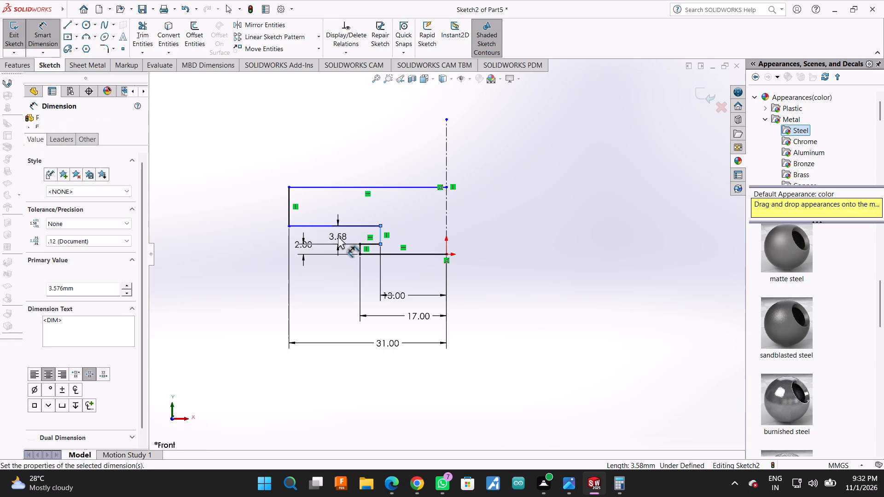
pyautogui.press('Return')
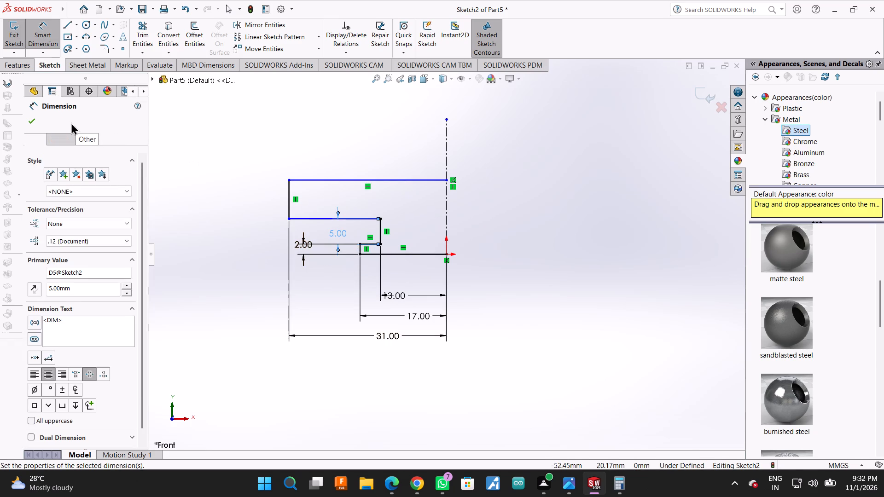
pyautogui.click(34, 122)
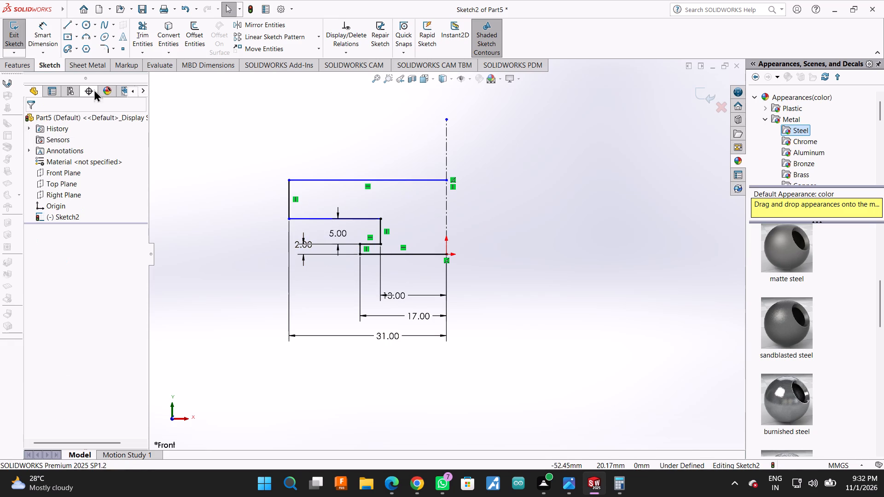
# Revolve the profile 360 degrees about the vertical centerline as a solid boss, letting the open sketch be closed automatically.
pyautogui.click(27, 69)
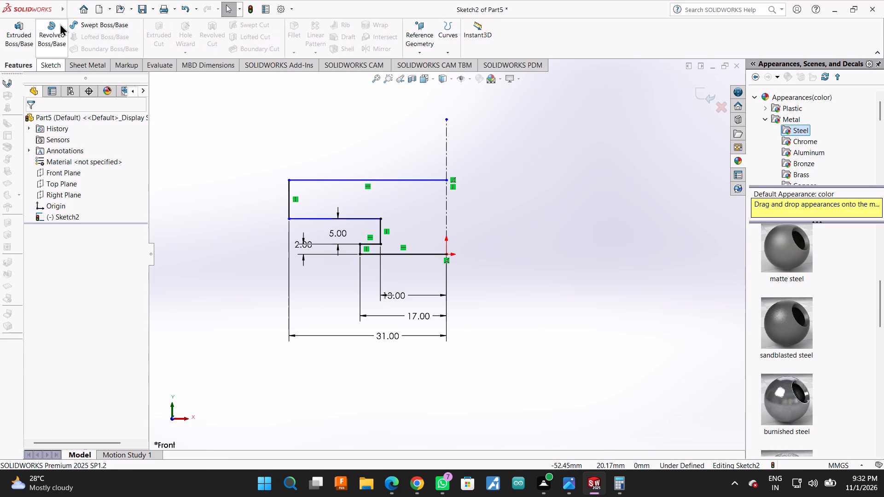
pyautogui.click(60, 23)
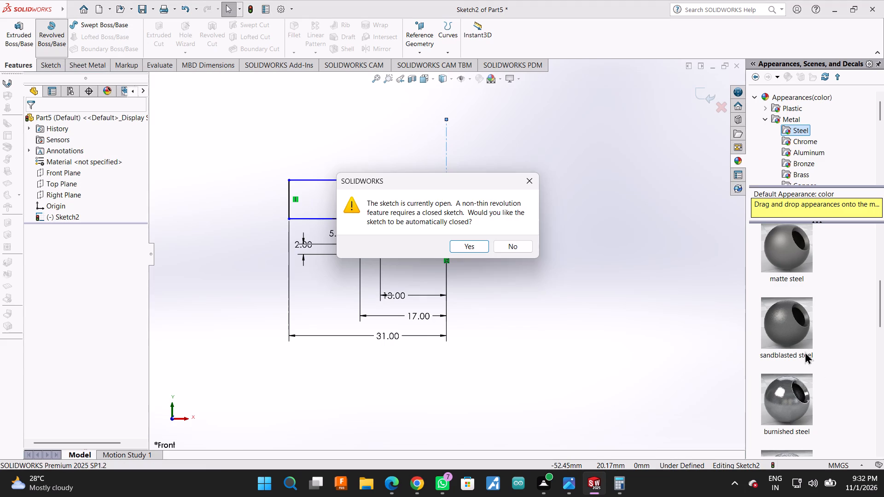
pyautogui.click(470, 245)
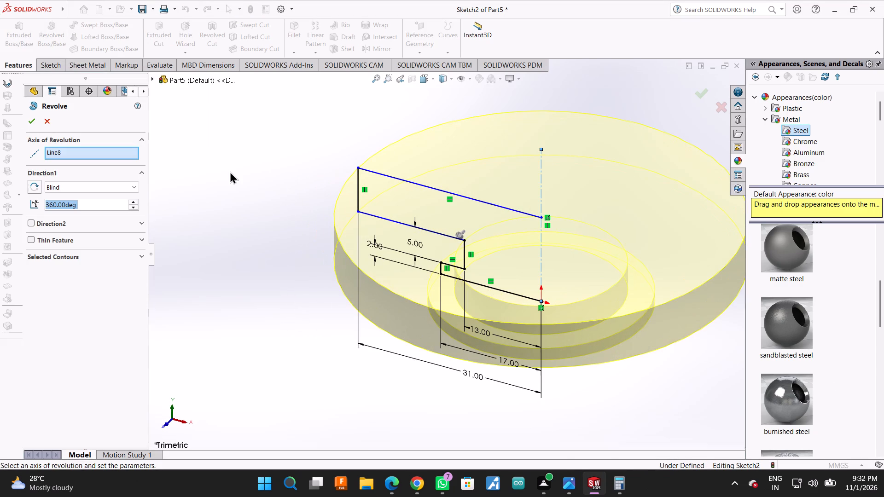
pyautogui.moveTo(577, 374); pyautogui.dragTo(580, 303, button='middle')
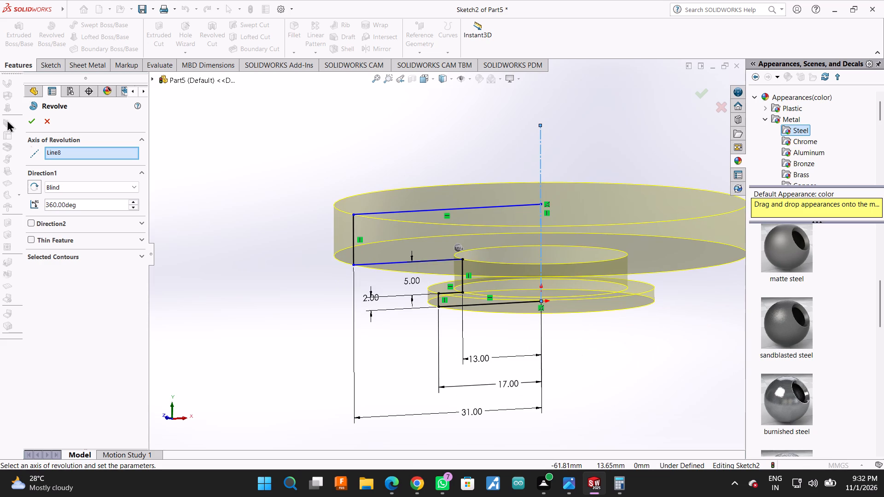
pyautogui.click(31, 119)
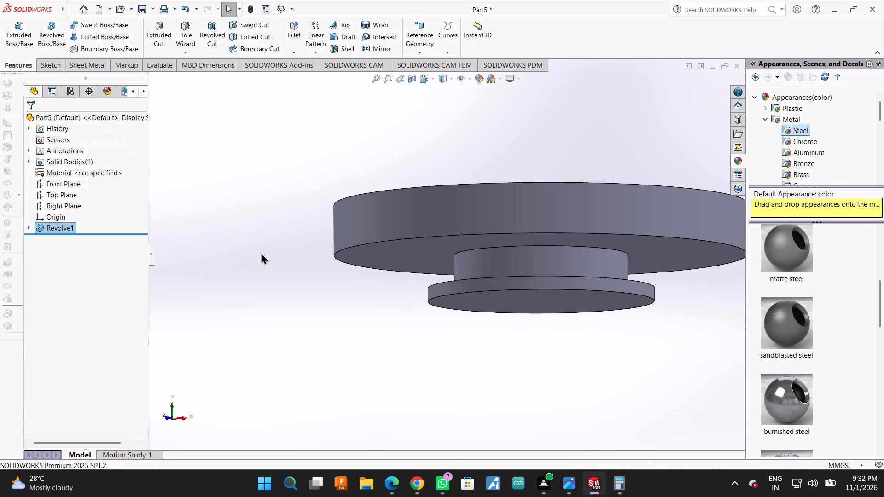
# Start a sketch on the wide disc's top face and draw a circle about 21 mm in diameter centred on the origin.
pyautogui.scroll(1, 265, 253)
pyautogui.moveTo(285, 214); pyautogui.dragTo(341, 156, button='middle')
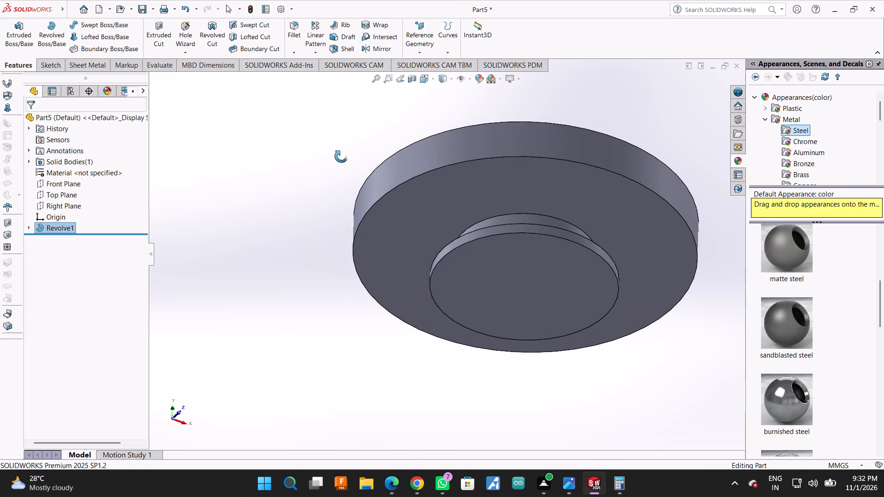
pyautogui.moveTo(341, 156); pyautogui.dragTo(340, 156, button='middle')
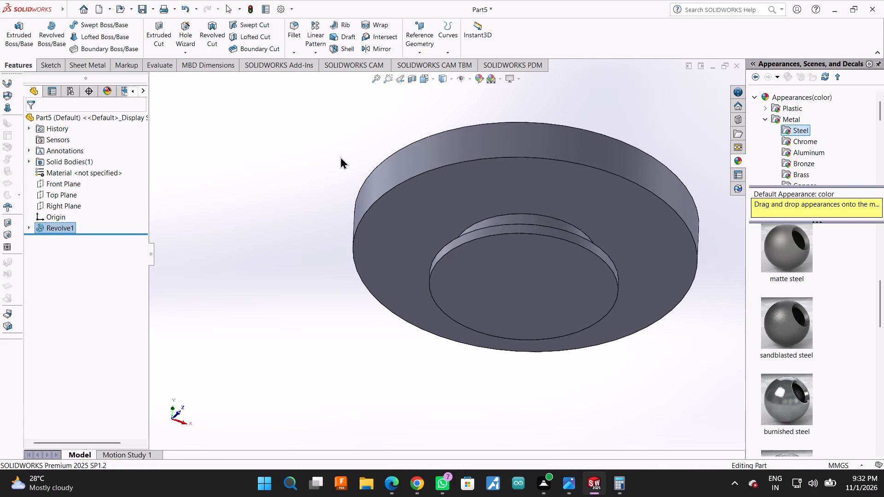
pyautogui.middleClick(427, 139)
pyautogui.click(297, 165)
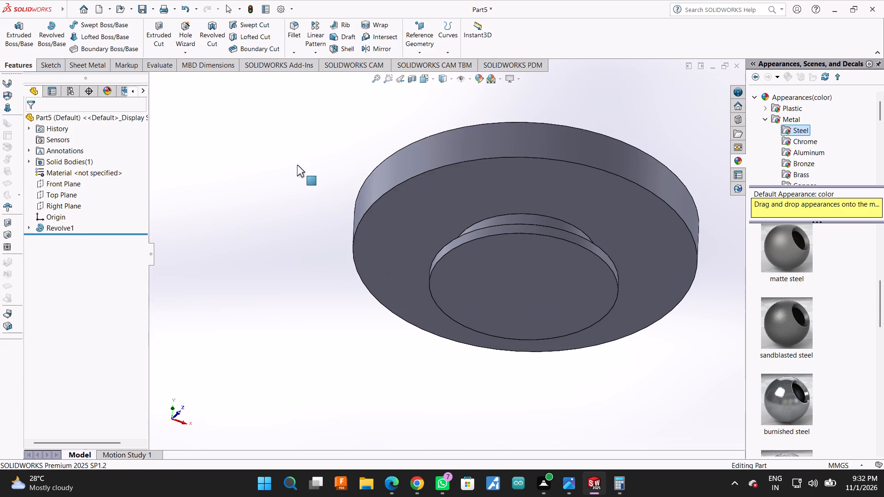
pyautogui.moveTo(292, 129); pyautogui.dragTo(279, 206, button='middle')
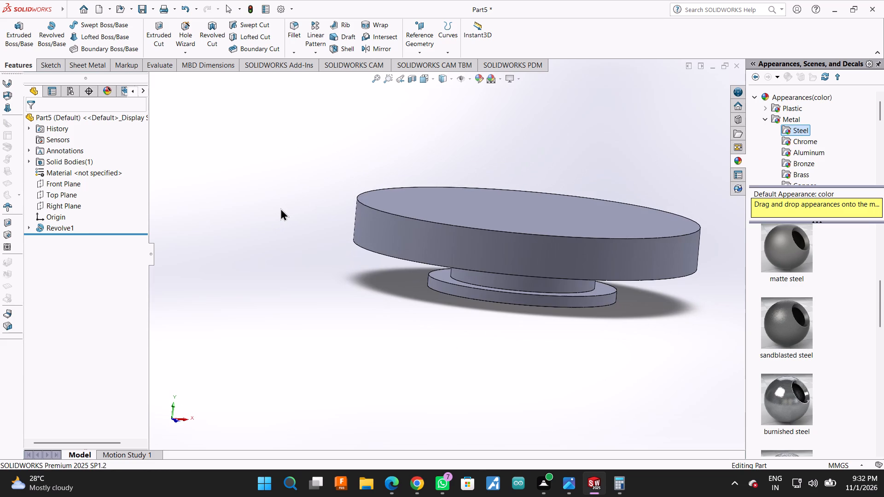
pyautogui.click(455, 217)
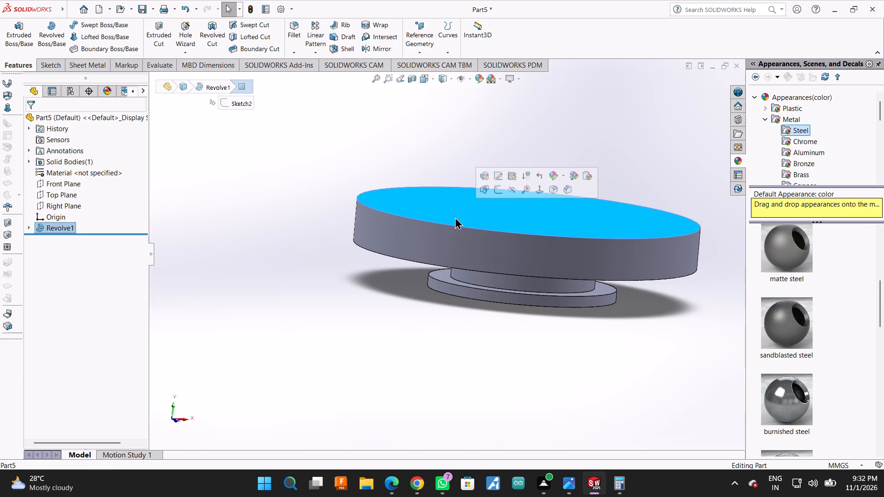
pyautogui.click(500, 188)
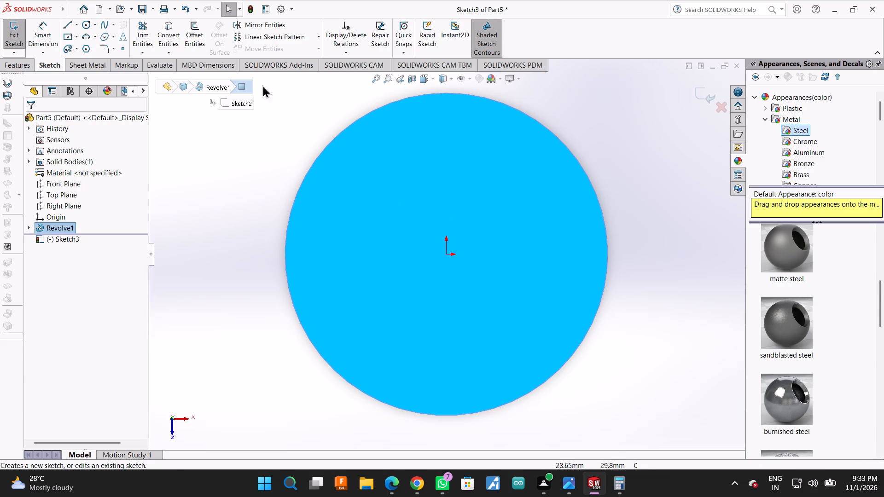
pyautogui.click(67, 27)
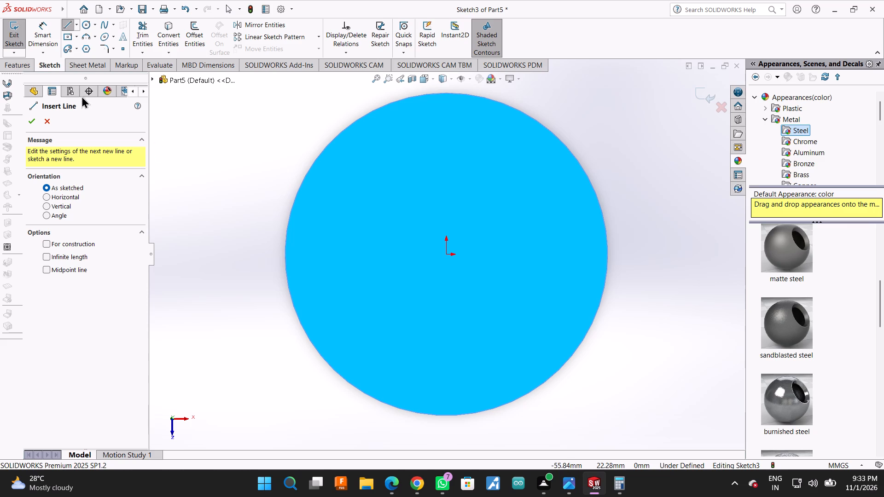
pyautogui.click(88, 23)
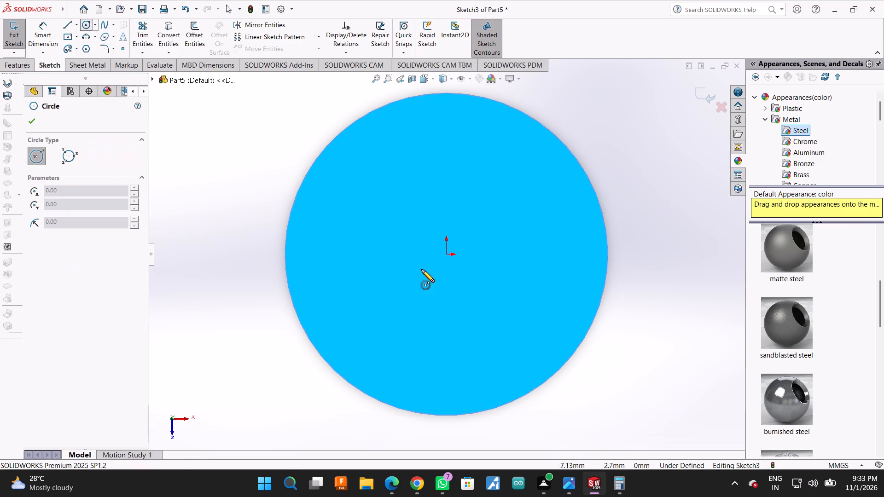
pyautogui.click(448, 254)
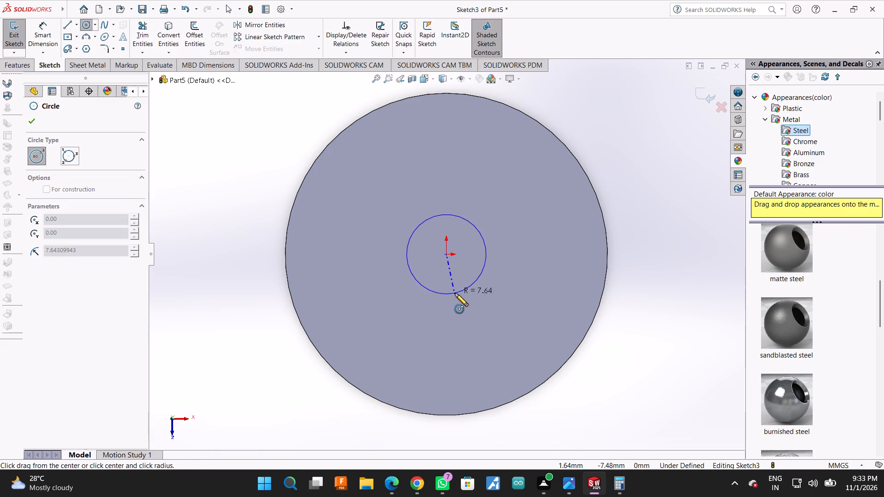
pyautogui.click(457, 309)
# Add a diameter dimension to the circle and dismiss the value entry without entering a new value.
pyautogui.click(44, 28)
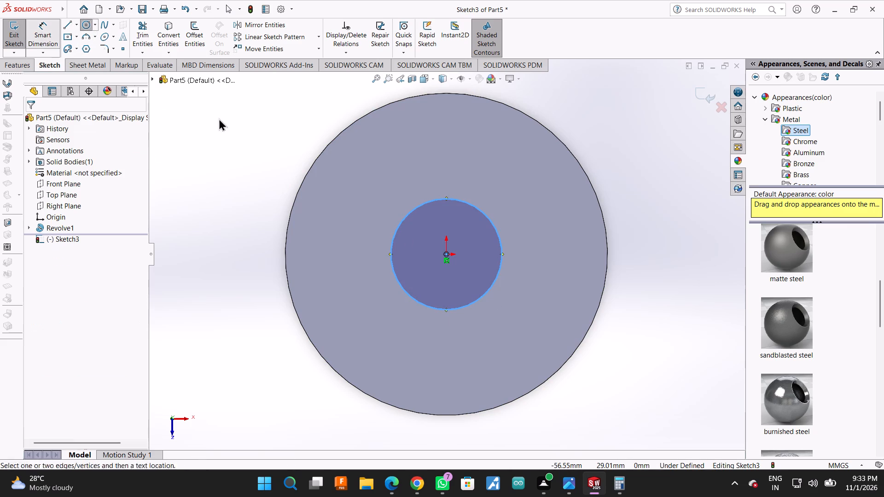
pyautogui.click(492, 224)
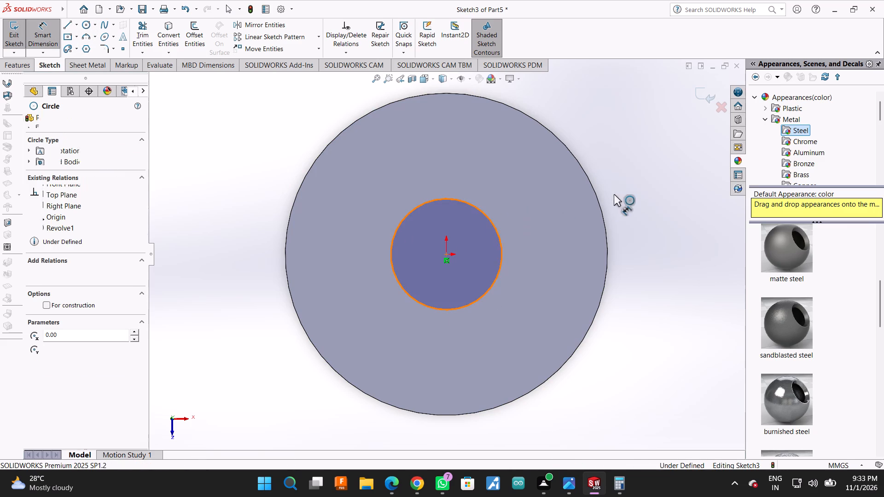
pyautogui.click(657, 159)
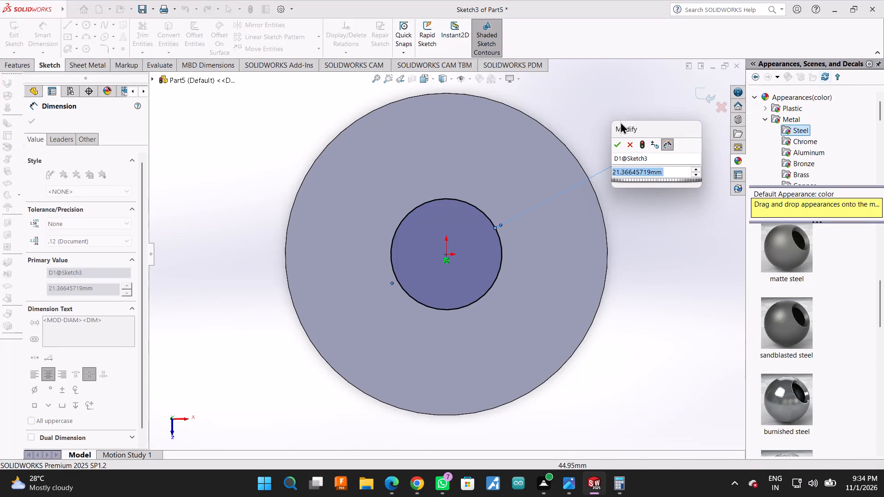
pyautogui.click(632, 146)
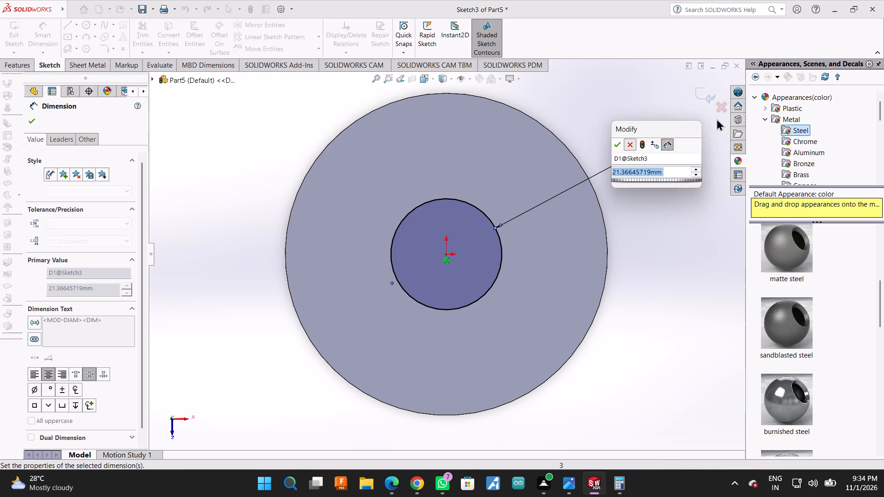
# Exit the circle sketch on the disc's top face, discarding all changes made in it.
pyautogui.click(729, 110)
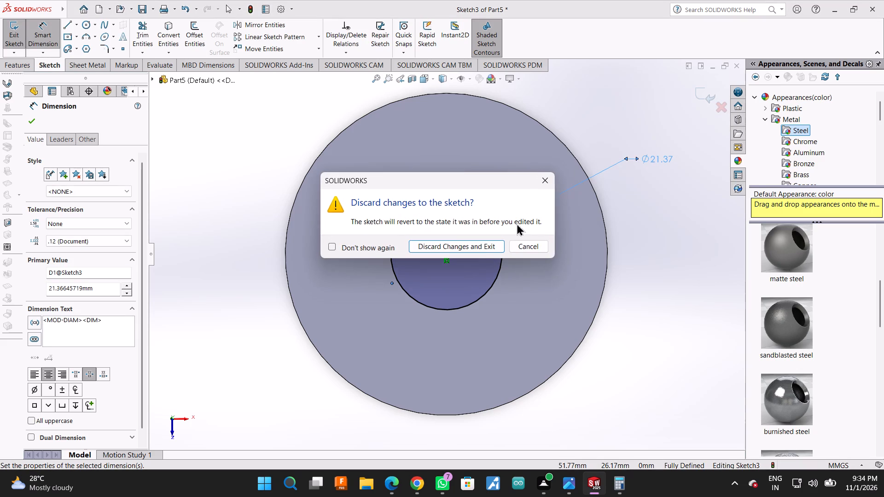
pyautogui.click(477, 249)
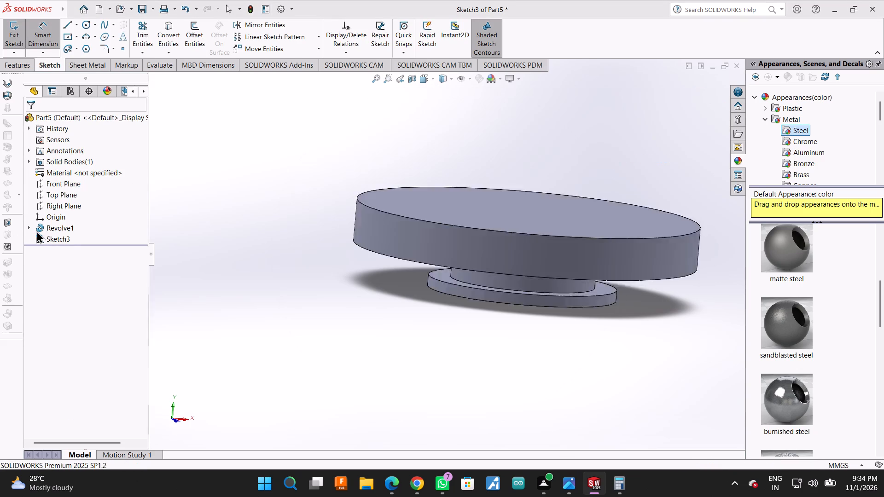
# Open the revolve's profile sketch for editing and set the neck's radius dimension to 34/2 mm.
pyautogui.click(47, 226)
pyautogui.click(70, 202)
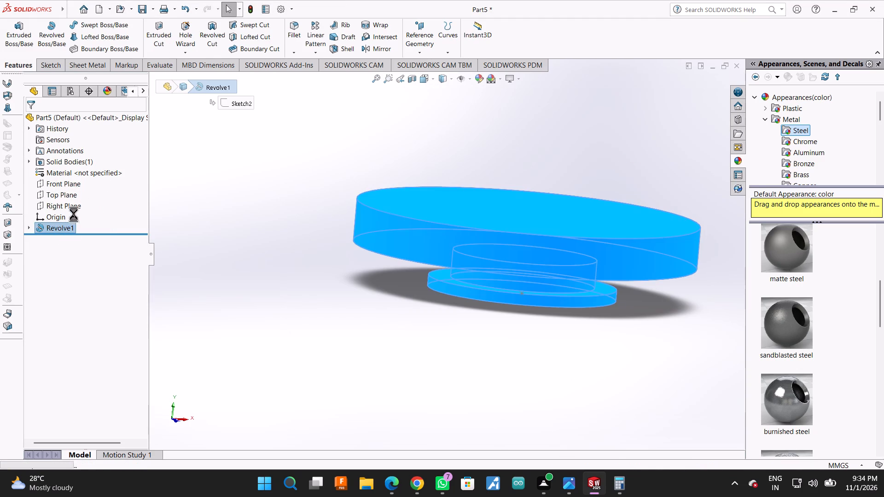
pyautogui.scroll(2, 419, 278)
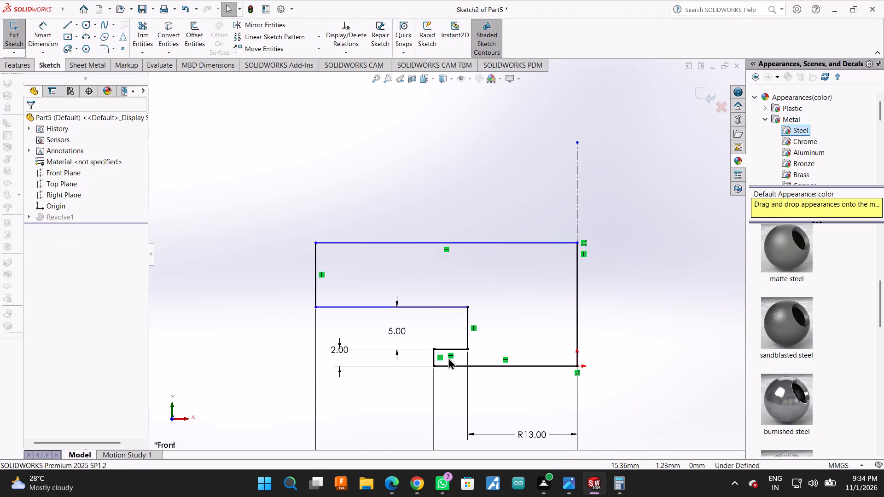
pyautogui.scroll(2, 448, 357)
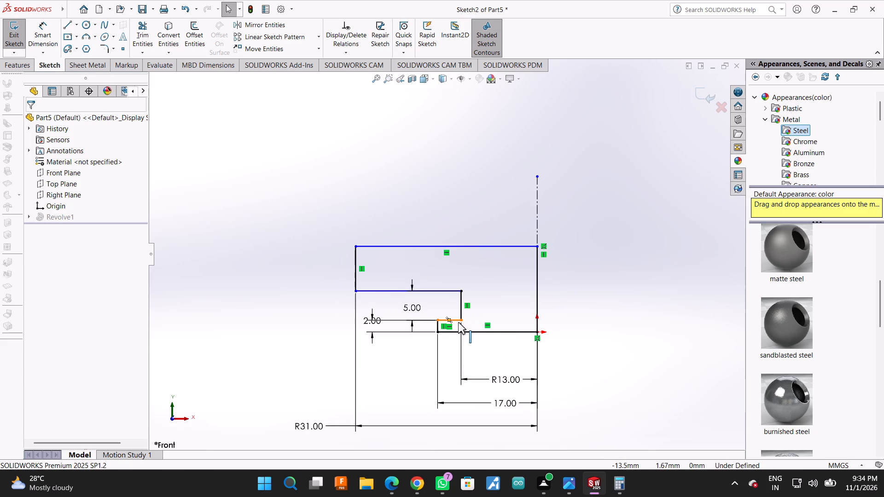
pyautogui.click(488, 376)
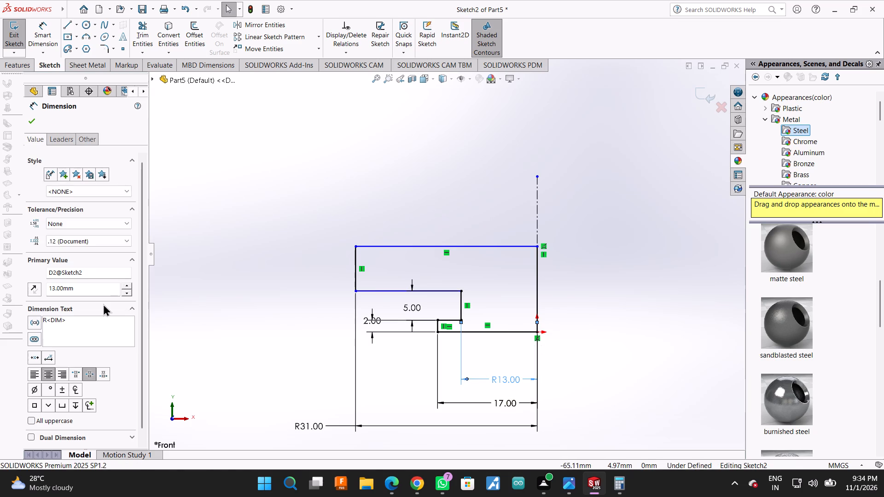
pyautogui.doubleClick(104, 294)
pyautogui.write('34/2')
pyautogui.press('Return')
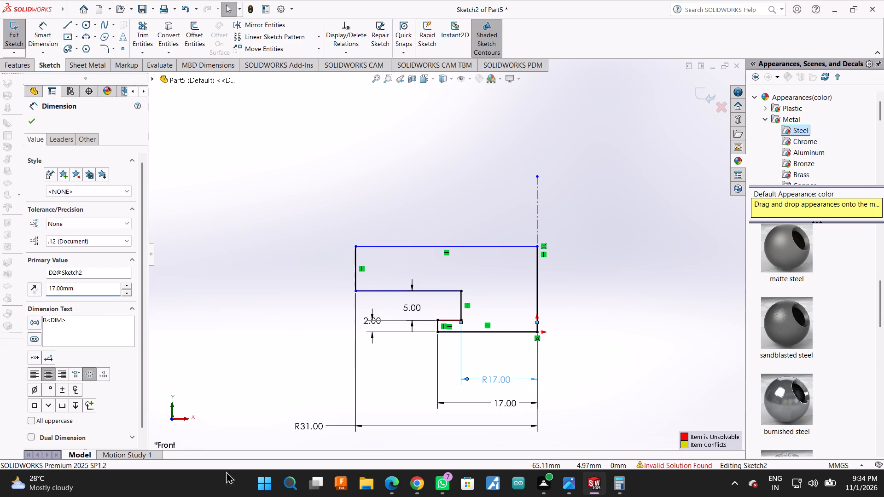
# Set the bottom flange's radius dimension to 20 mm and close the dimension properties.
pyautogui.click(511, 402)
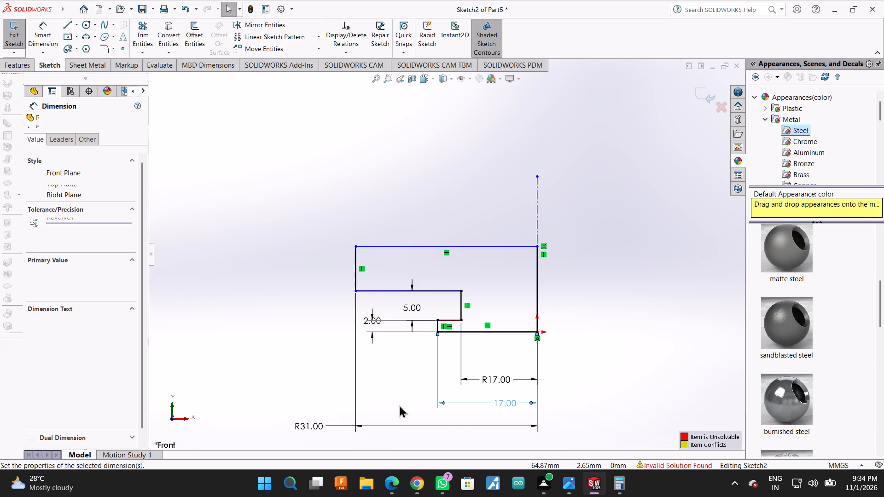
pyautogui.doubleClick(76, 290)
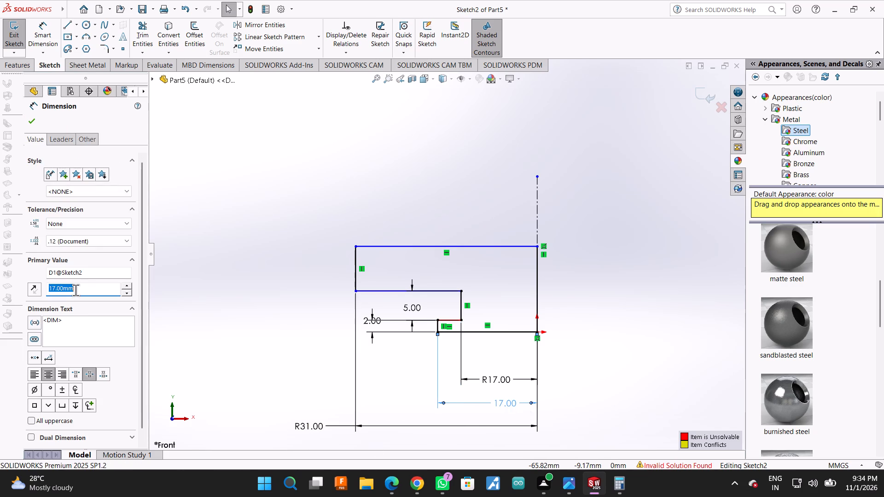
pyautogui.write('20')
pyautogui.press('Return')
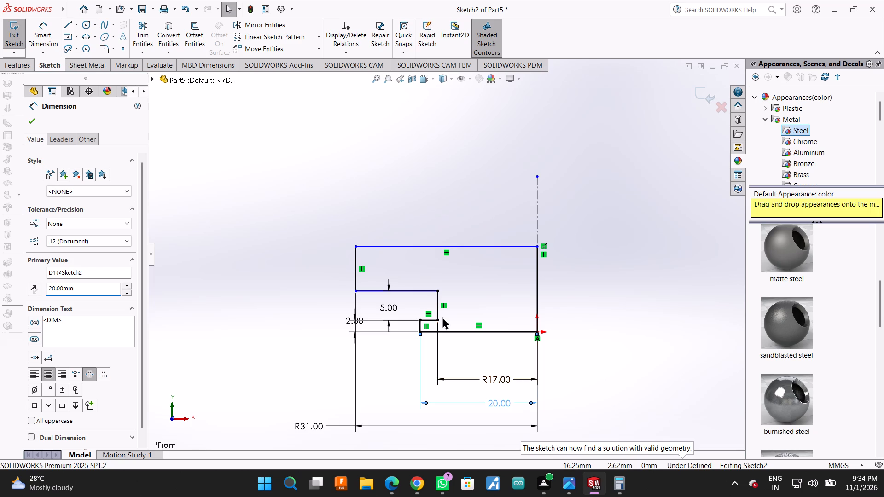
pyautogui.scroll(1, 441, 334)
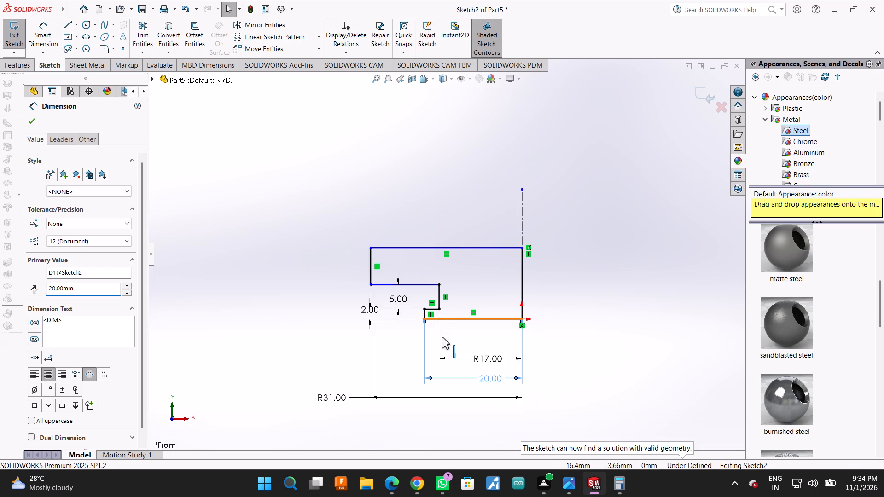
pyautogui.scroll(1, 466, 279)
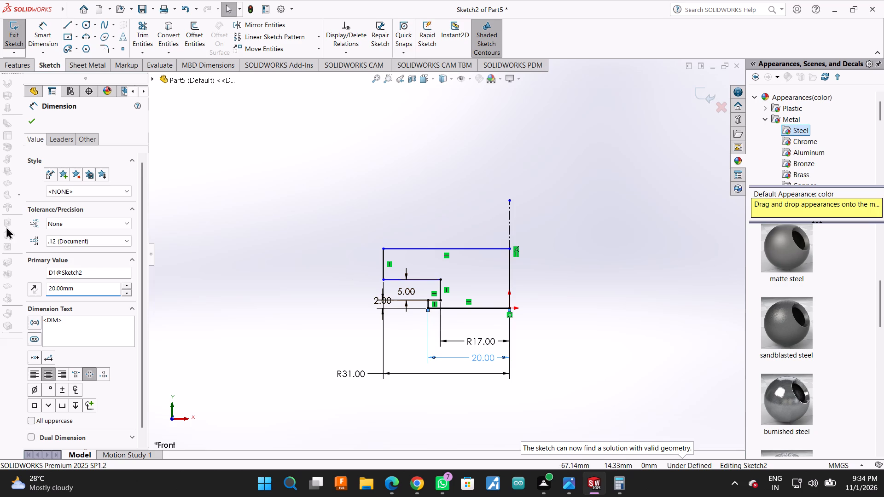
pyautogui.click(34, 123)
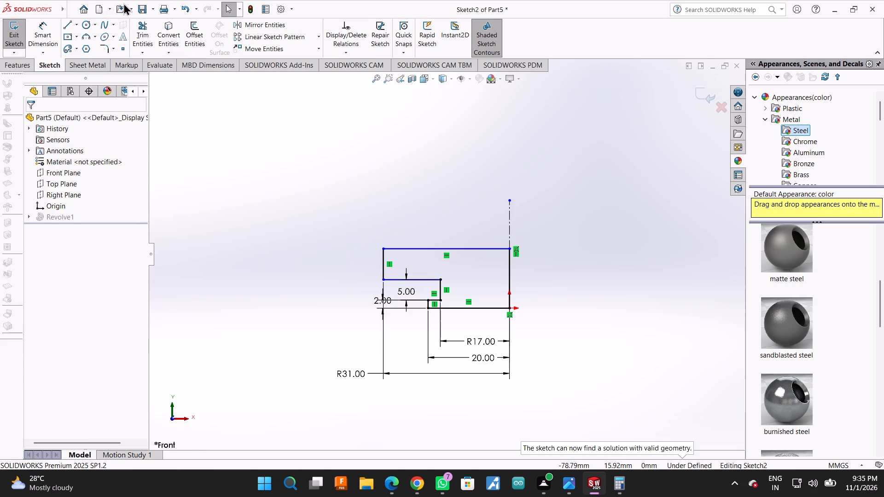
# Add a 1 mm sketch fillet at the bottom flange's upper outer corner, between its short vertical edge and its top edge.
pyautogui.click(106, 46)
pyautogui.scroll(-3, 352, 294)
pyautogui.scroll(-1, 483, 332)
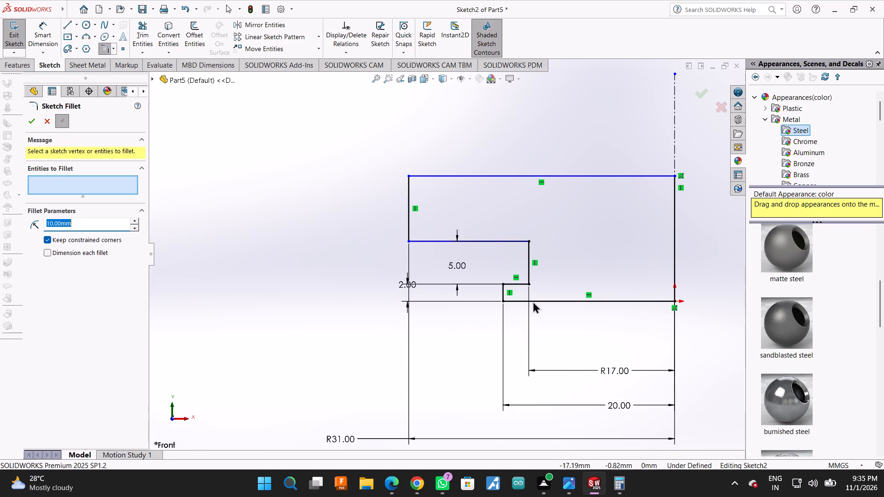
pyautogui.click(501, 293)
pyautogui.click(523, 283)
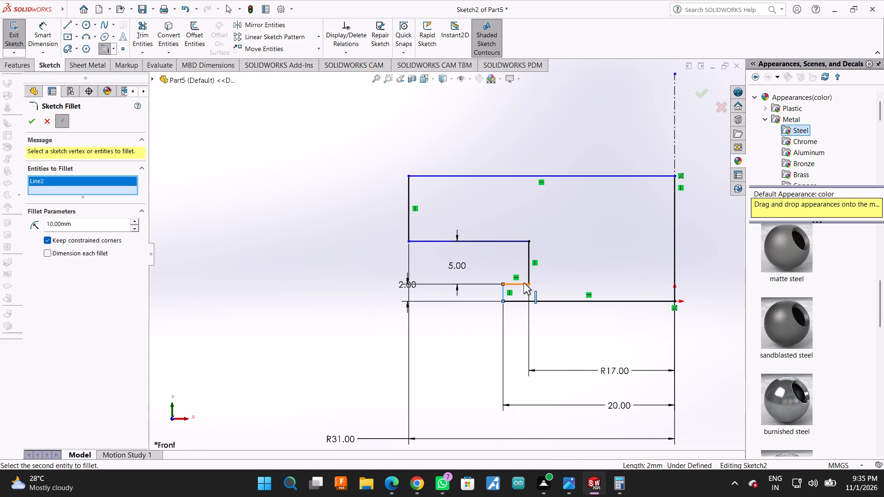
pyautogui.doubleClick(82, 225)
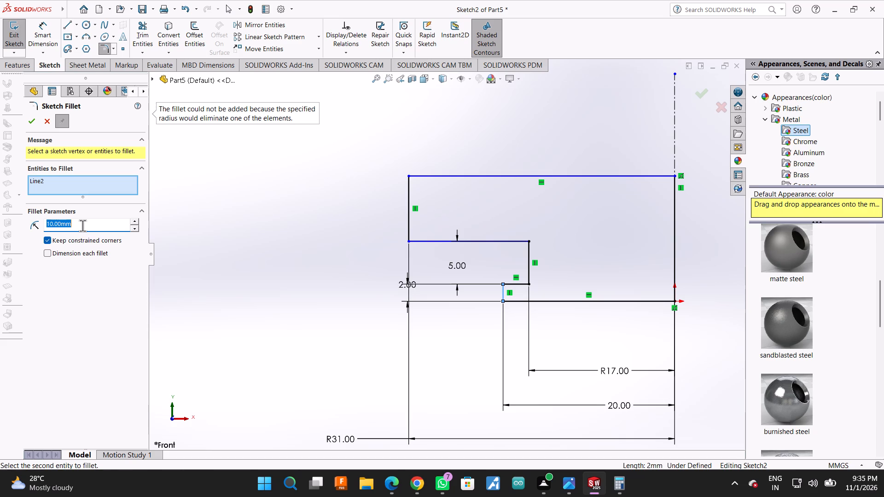
pyautogui.press('1')
pyautogui.press('Return')
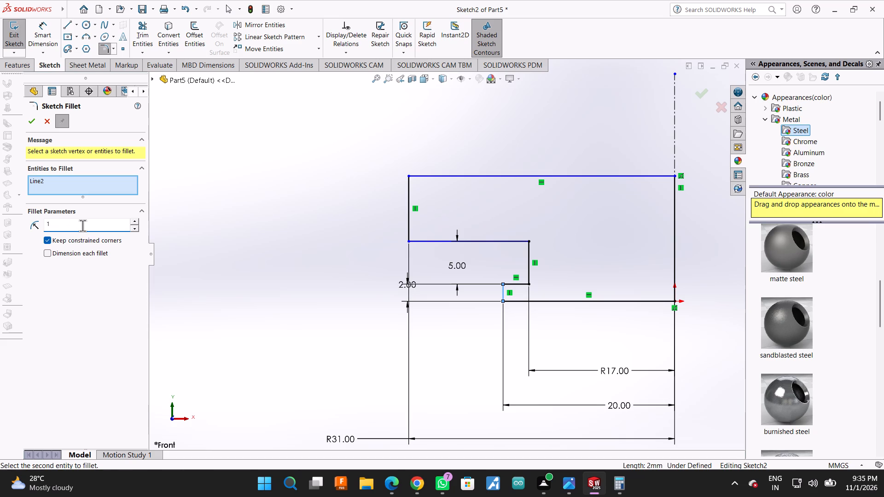
pyautogui.scroll(-2, 437, 290)
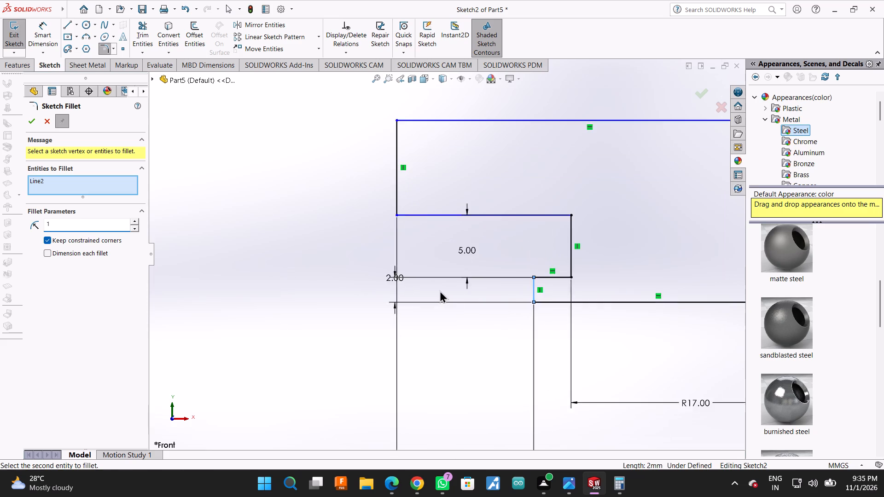
pyautogui.scroll(-5, 440, 290)
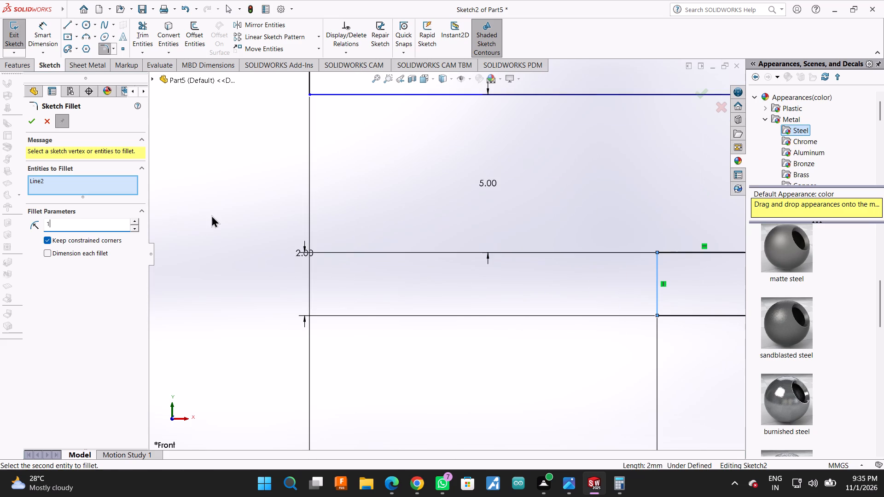
pyautogui.scroll(2, 211, 215)
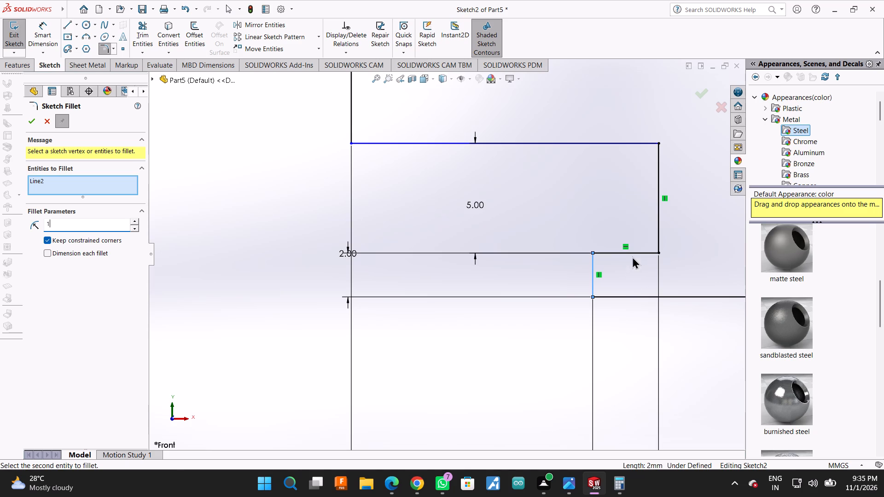
pyautogui.click(632, 252)
pyautogui.click(30, 116)
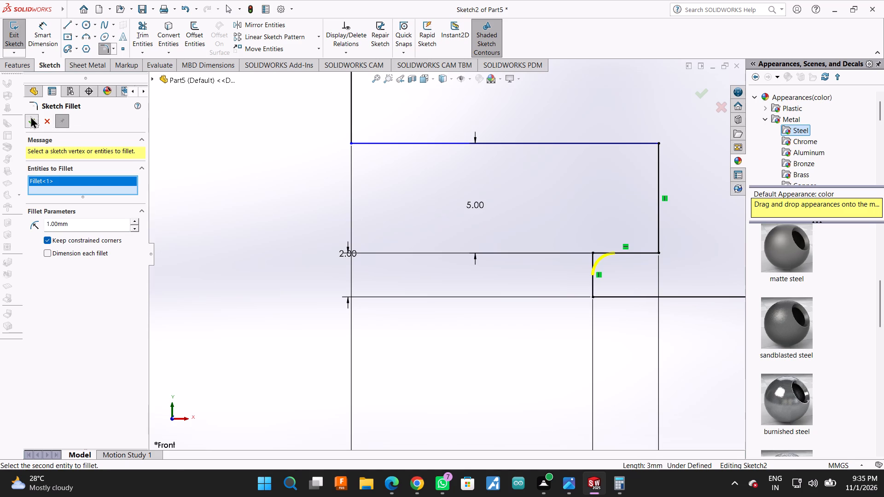
pyautogui.scroll(8, 401, 296)
pyautogui.scroll(-1, 435, 288)
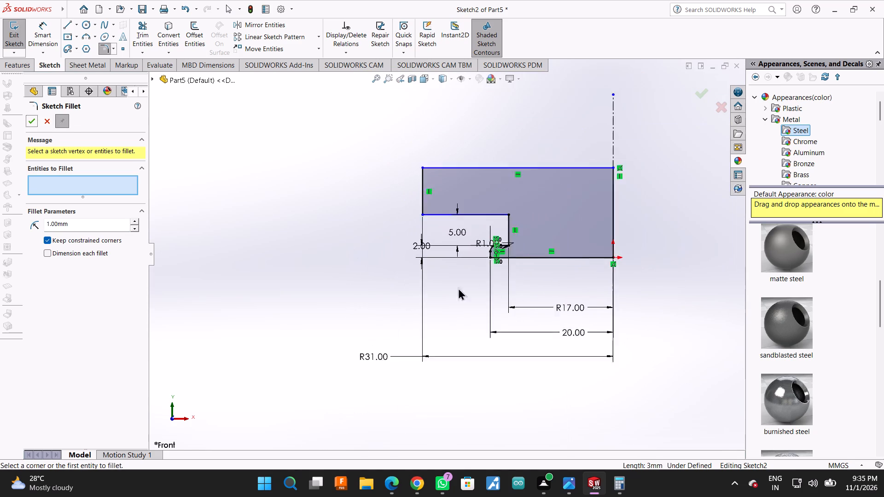
pyautogui.scroll(-1, 458, 288)
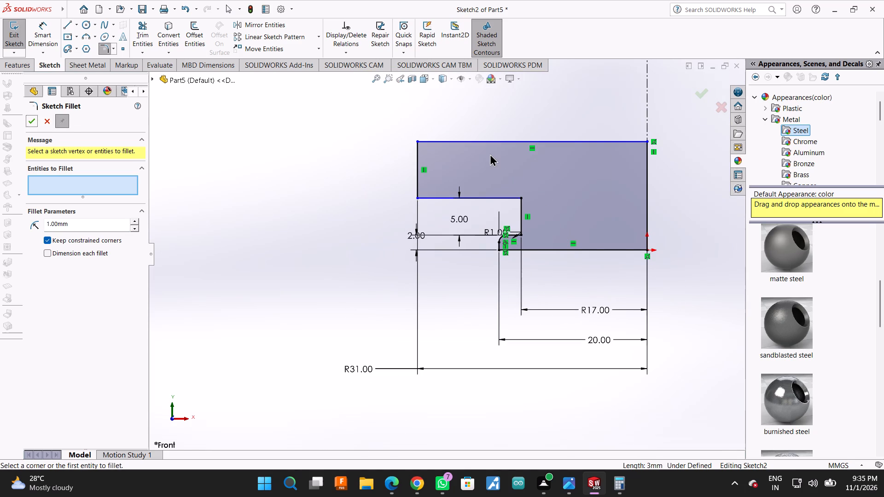
pyautogui.scroll(1, 490, 154)
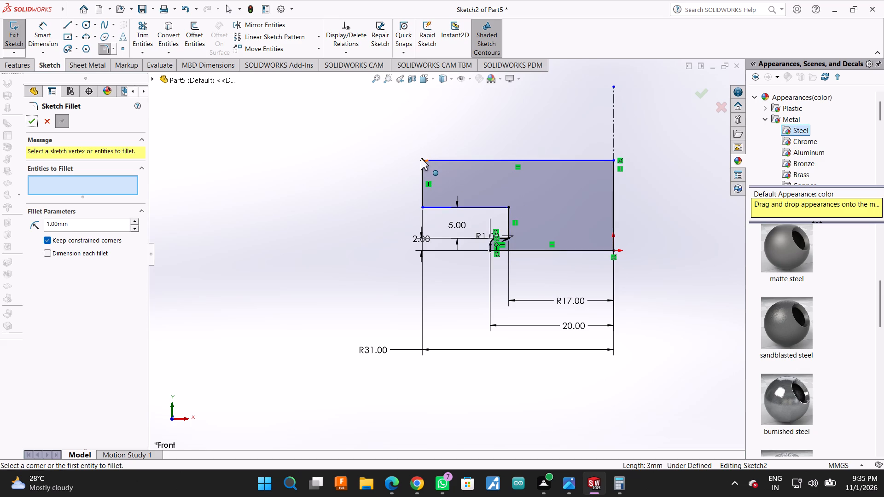
pyautogui.click(436, 160)
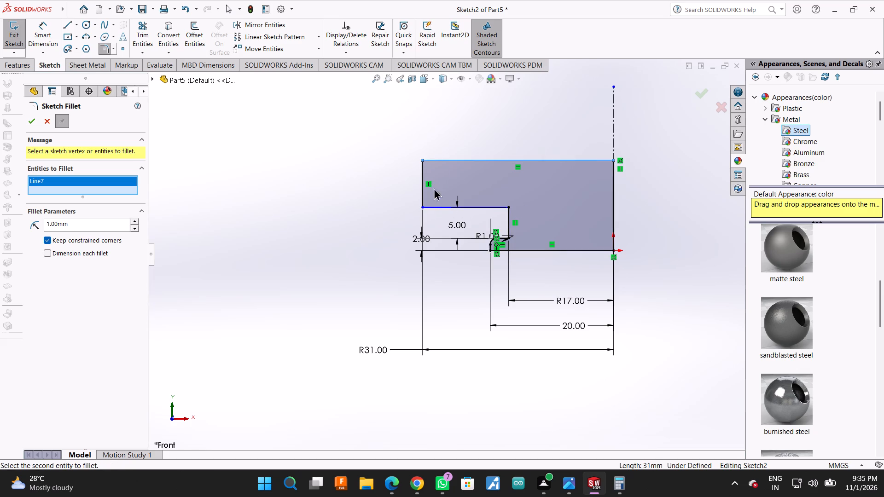
# Dimension the profile's overall height from the disc's upper outer corner to the flange's lower outer corner and set it to 13 mm.
pyautogui.click(50, 22)
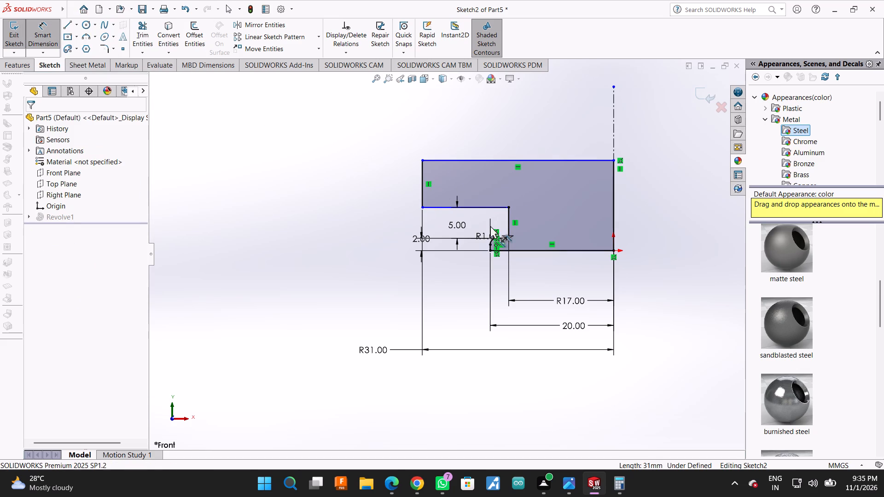
pyautogui.click(420, 158)
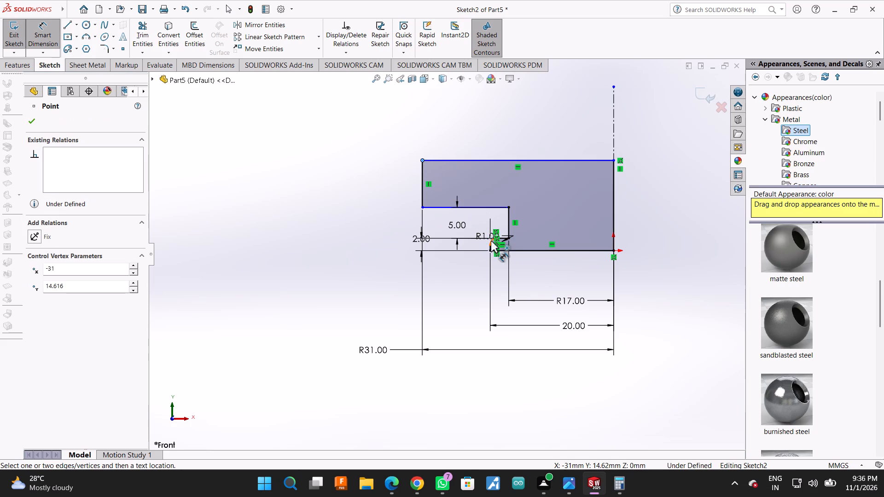
pyautogui.click(489, 251)
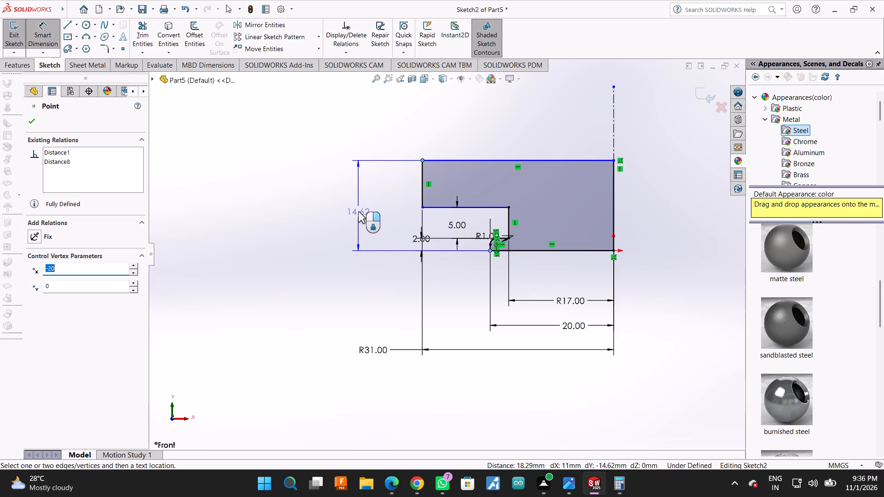
pyautogui.click(358, 199)
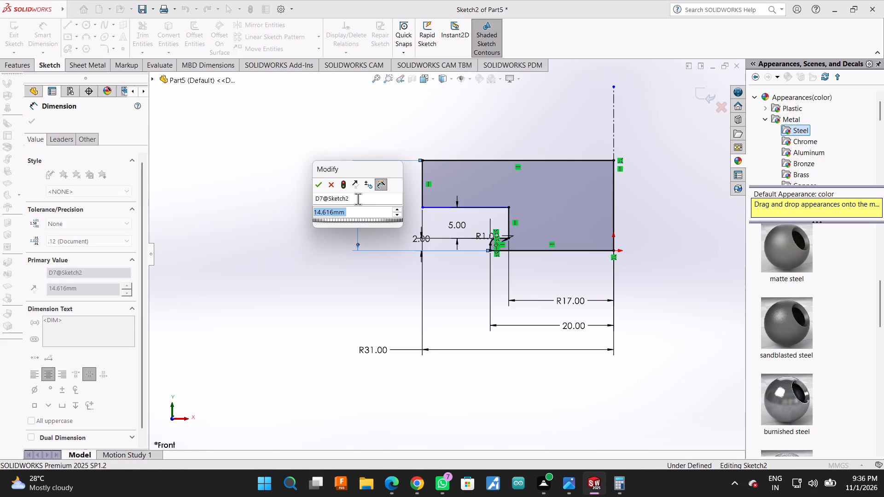
pyautogui.write('13')
pyautogui.press('Return')
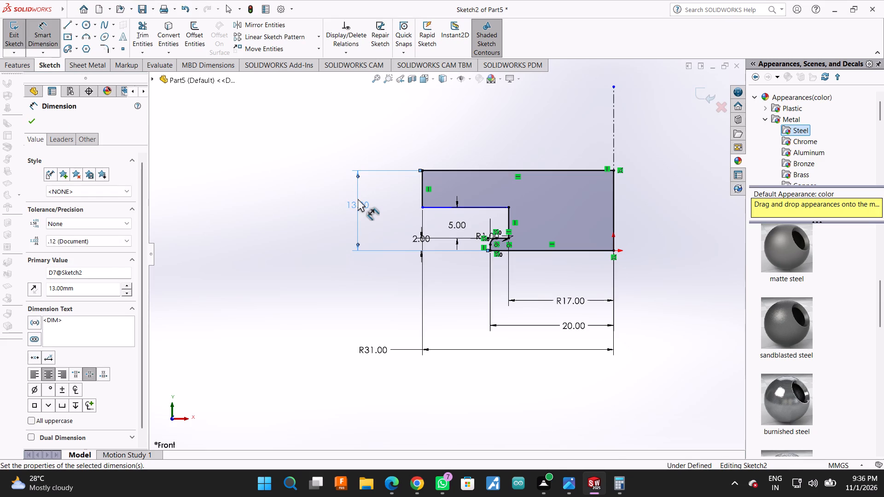
pyautogui.click(32, 122)
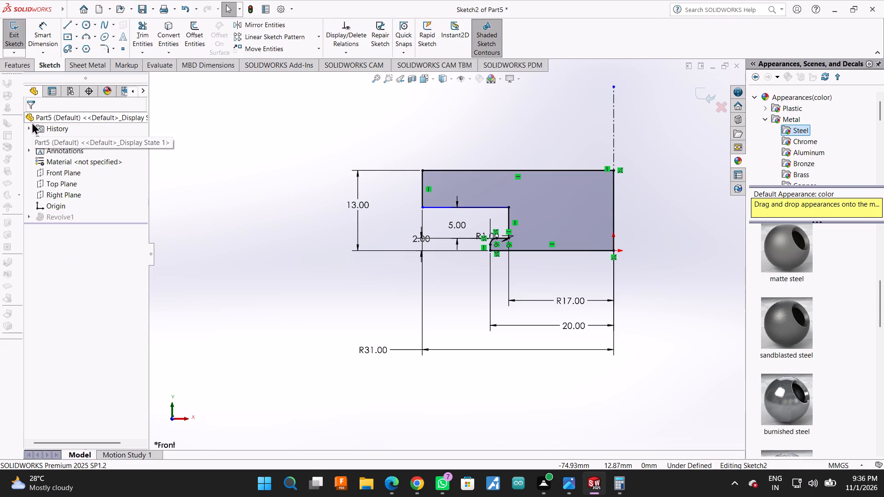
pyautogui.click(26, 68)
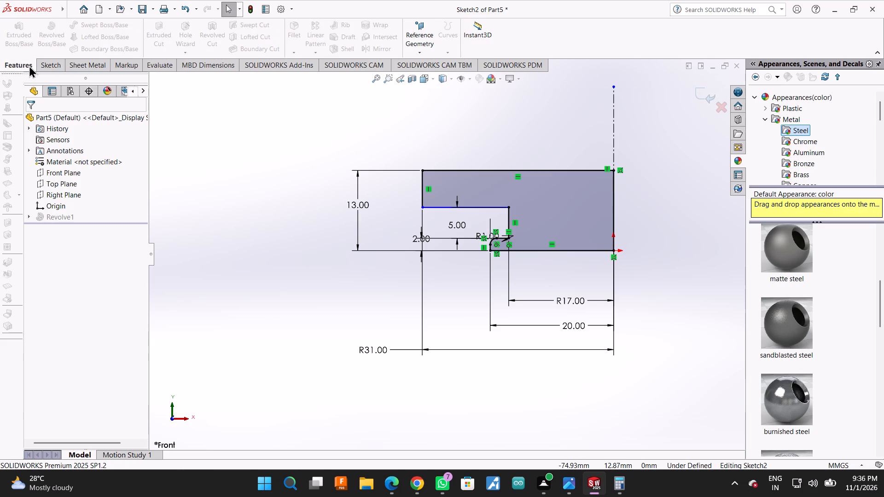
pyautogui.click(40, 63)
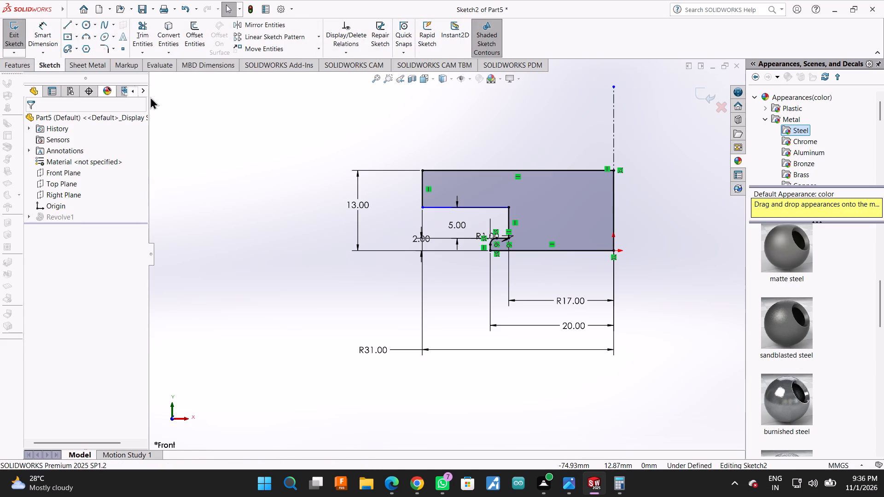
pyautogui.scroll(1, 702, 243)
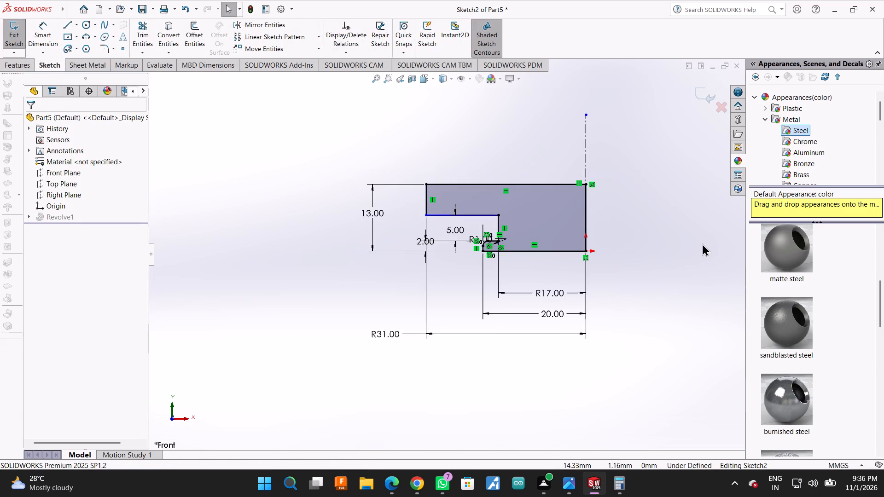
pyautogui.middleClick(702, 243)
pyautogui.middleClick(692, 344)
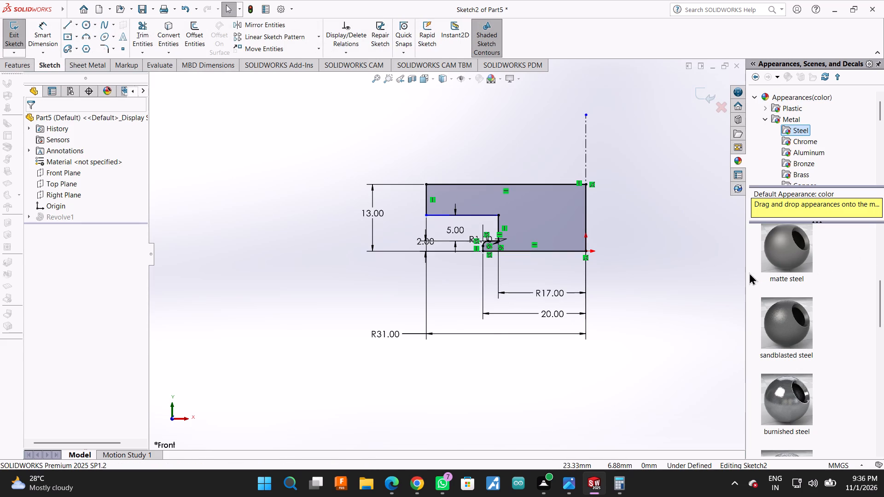
# Shrink the Appearances, Scenes, and Decals pane until it collapses, giving the graphics area the full width.
pyautogui.moveTo(747, 273); pyautogui.dragTo(794, 272)
pyautogui.moveTo(822, 268); pyautogui.dragTo(883, 245)
pyautogui.moveTo(883, 242); pyautogui.dragTo(883, 231)
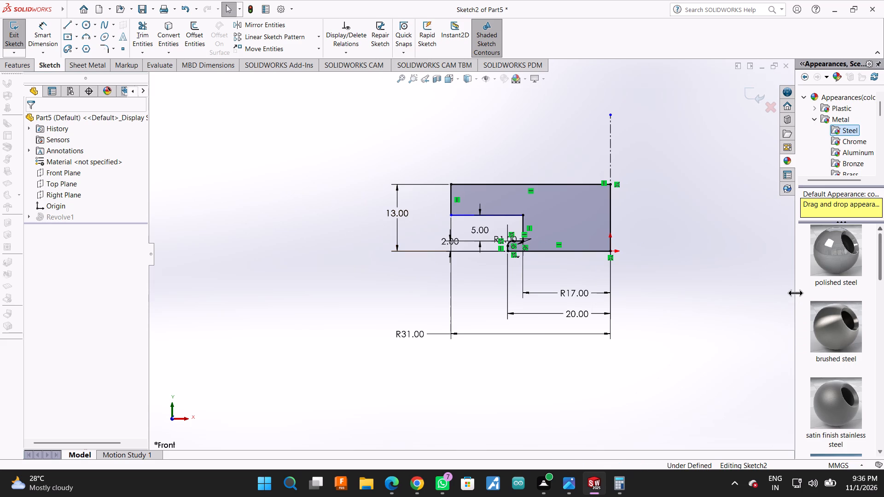
pyautogui.moveTo(795, 293); pyautogui.dragTo(816, 293)
pyautogui.click(883, 288)
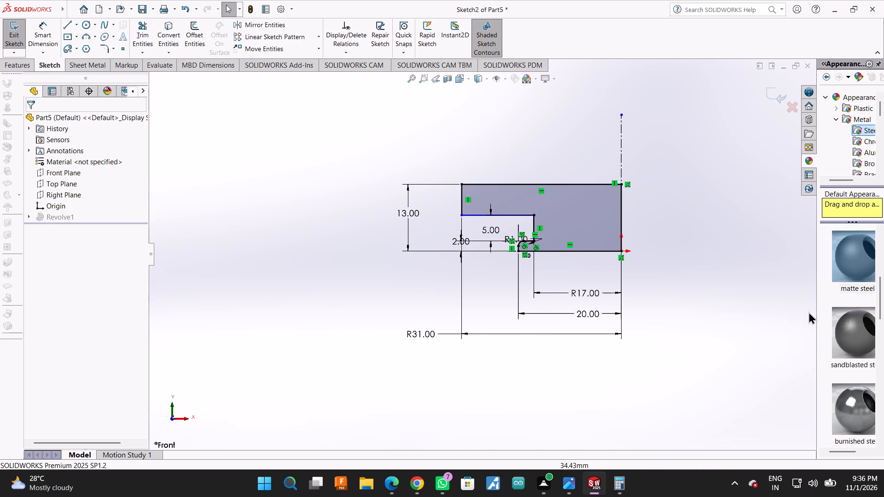
pyautogui.moveTo(817, 308); pyautogui.dragTo(883, 275)
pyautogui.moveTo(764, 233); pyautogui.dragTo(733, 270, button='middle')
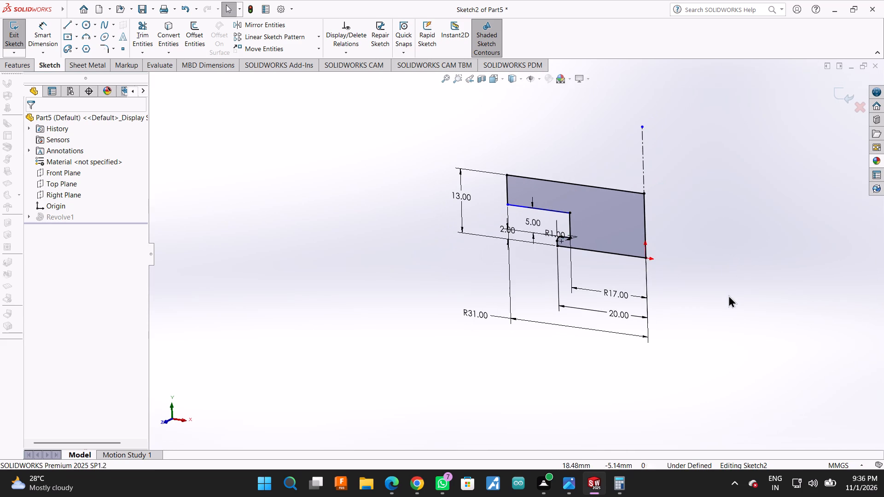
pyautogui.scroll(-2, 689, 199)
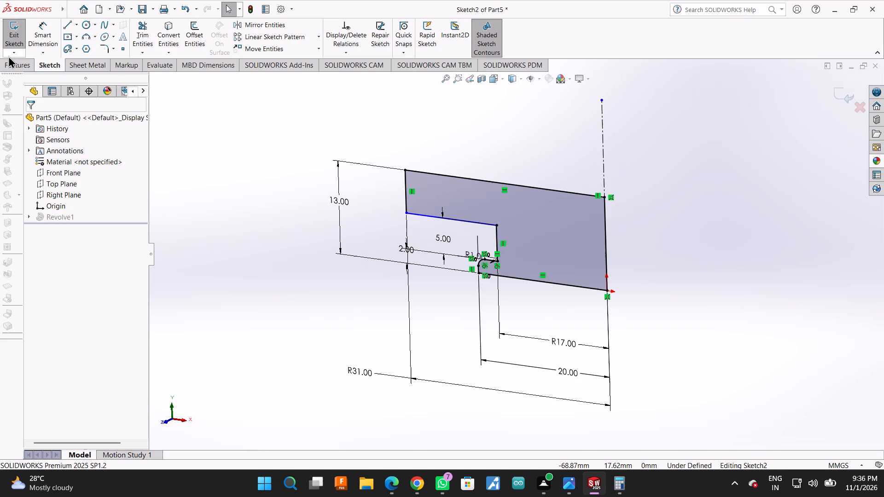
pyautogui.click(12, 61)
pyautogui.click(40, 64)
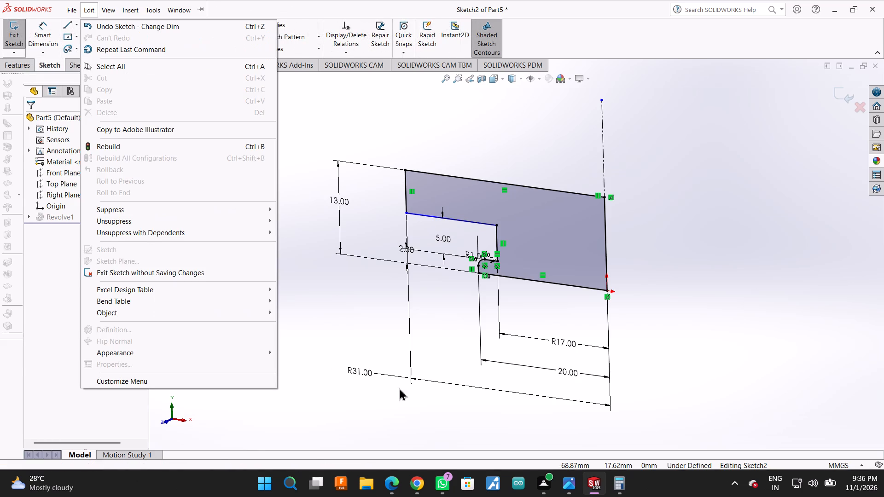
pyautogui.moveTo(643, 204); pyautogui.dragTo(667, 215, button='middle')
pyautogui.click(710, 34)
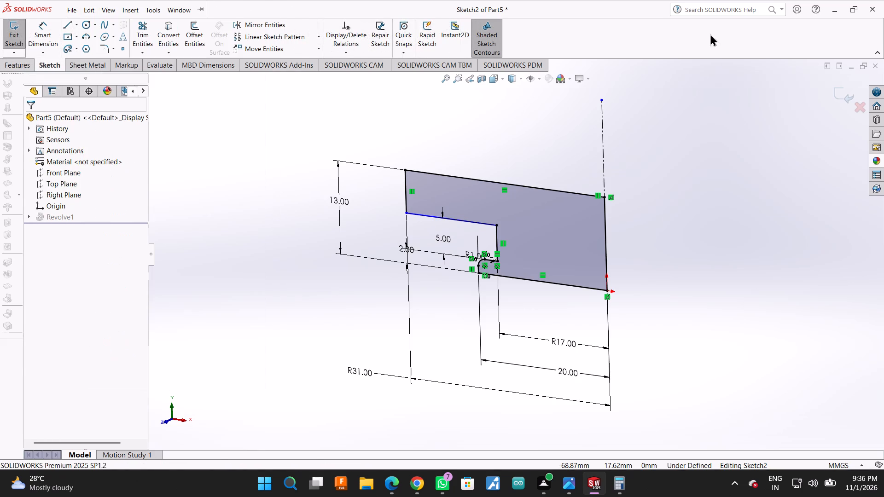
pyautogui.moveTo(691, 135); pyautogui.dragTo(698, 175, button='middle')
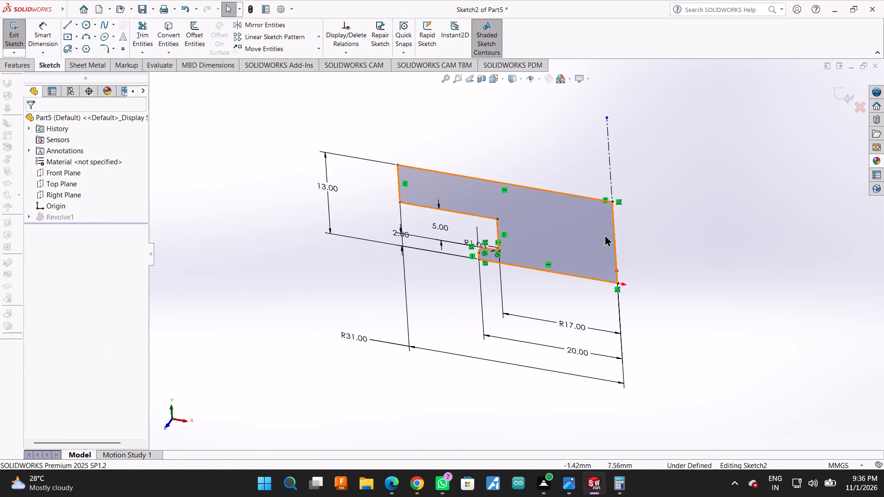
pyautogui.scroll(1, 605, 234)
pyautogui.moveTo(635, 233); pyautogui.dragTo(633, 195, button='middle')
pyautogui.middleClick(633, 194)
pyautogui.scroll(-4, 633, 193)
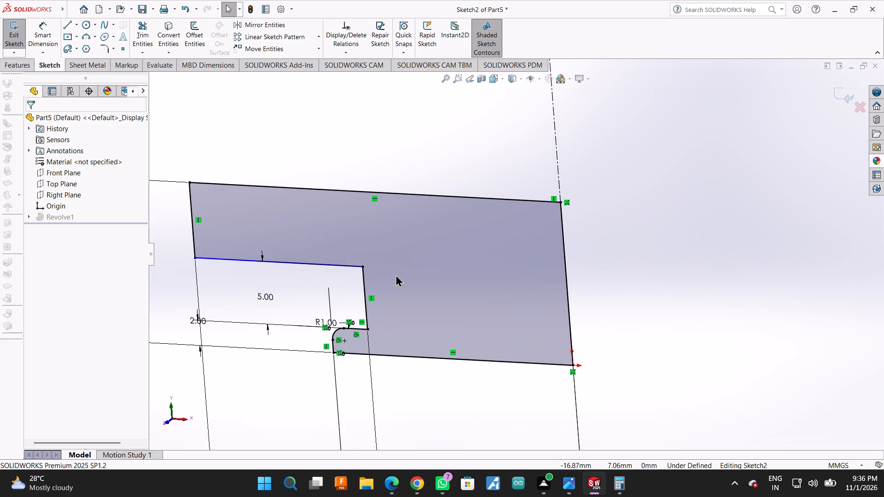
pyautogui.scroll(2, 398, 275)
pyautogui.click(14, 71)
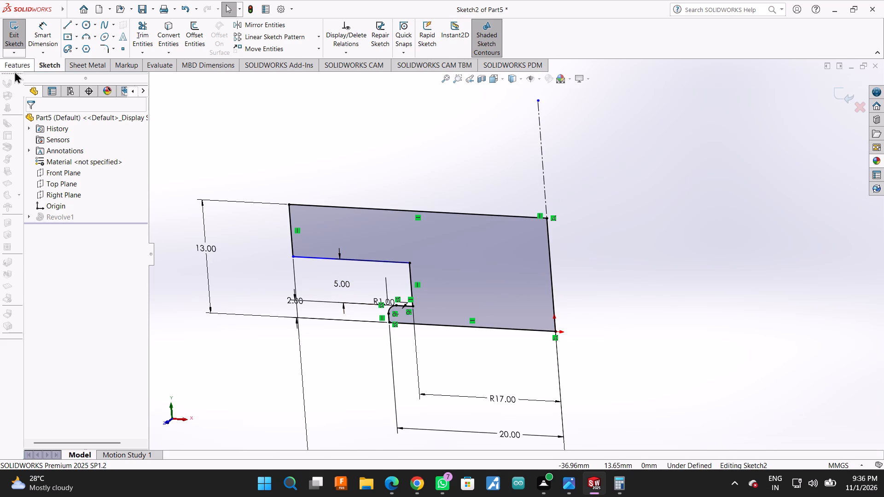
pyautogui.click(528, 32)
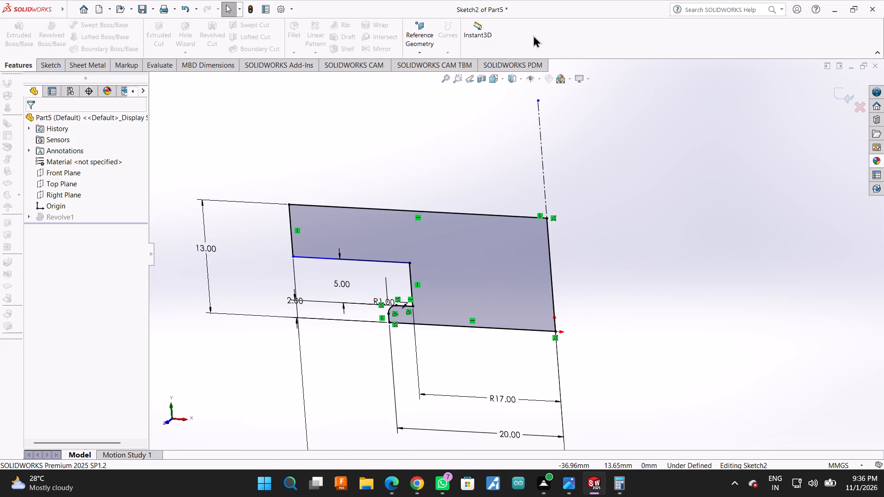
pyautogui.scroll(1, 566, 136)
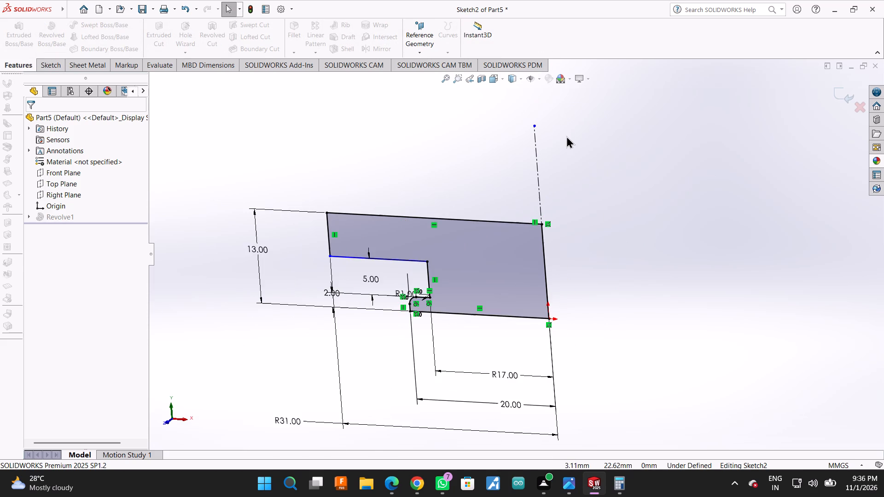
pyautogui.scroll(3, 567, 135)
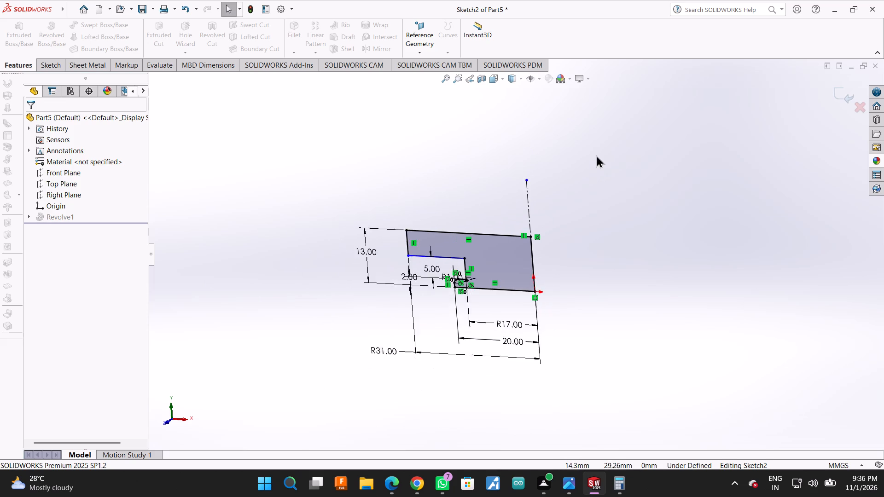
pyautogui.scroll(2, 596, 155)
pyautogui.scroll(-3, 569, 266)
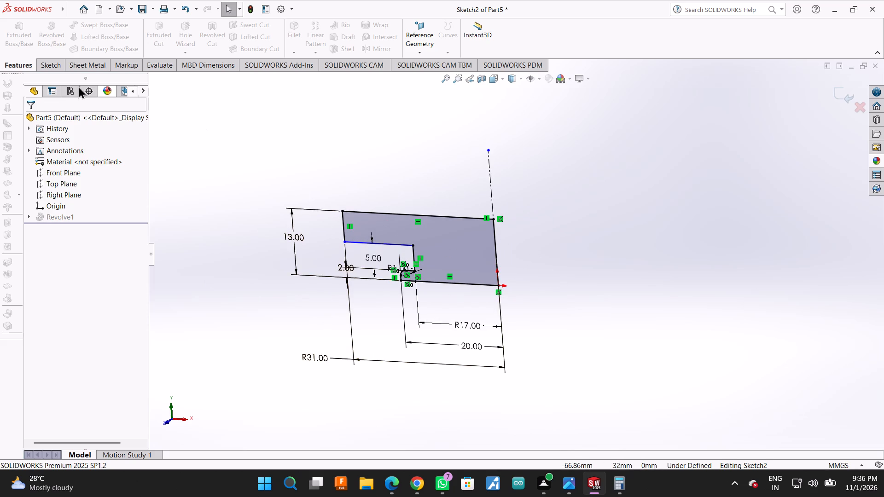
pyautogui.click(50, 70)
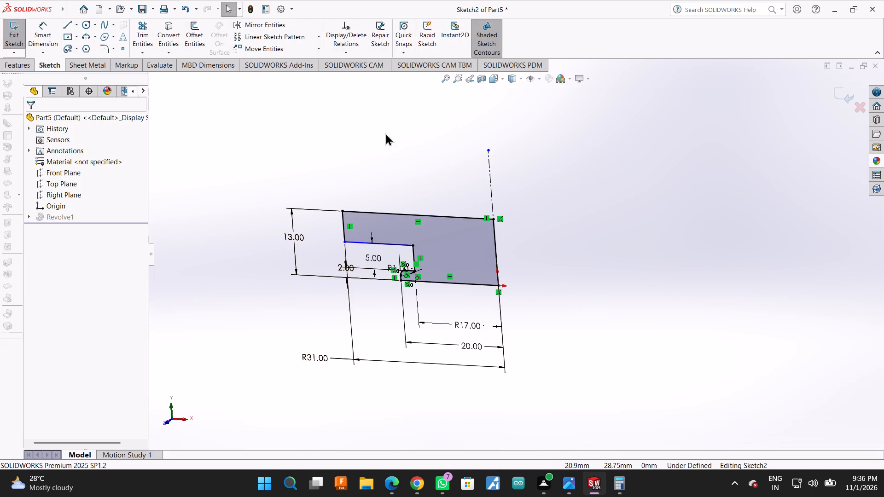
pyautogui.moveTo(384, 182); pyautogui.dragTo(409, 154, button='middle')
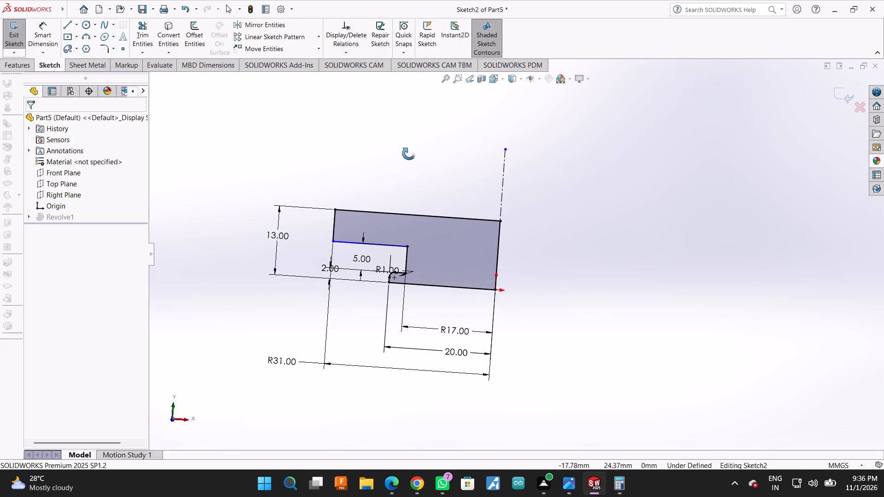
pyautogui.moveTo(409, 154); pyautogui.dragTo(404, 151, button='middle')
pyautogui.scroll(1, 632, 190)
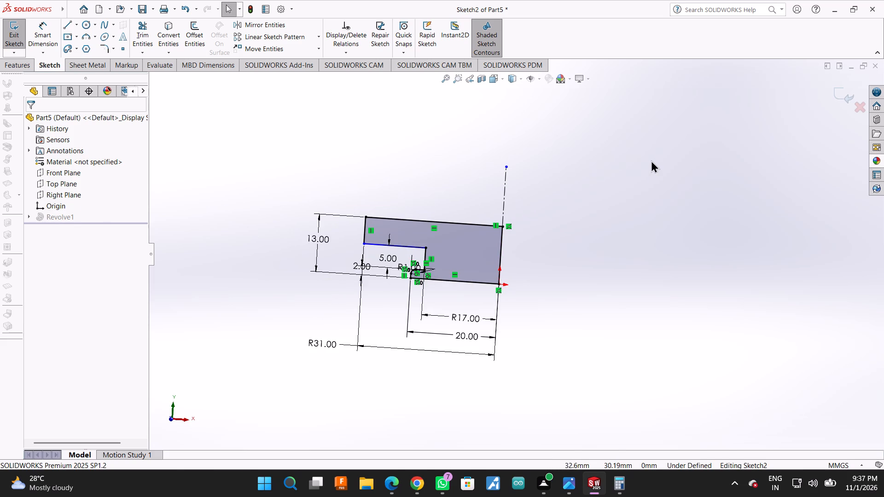
# Exit the edited profile sketch, keeping its changes, and rebuild the revolved part.
pyautogui.click(845, 94)
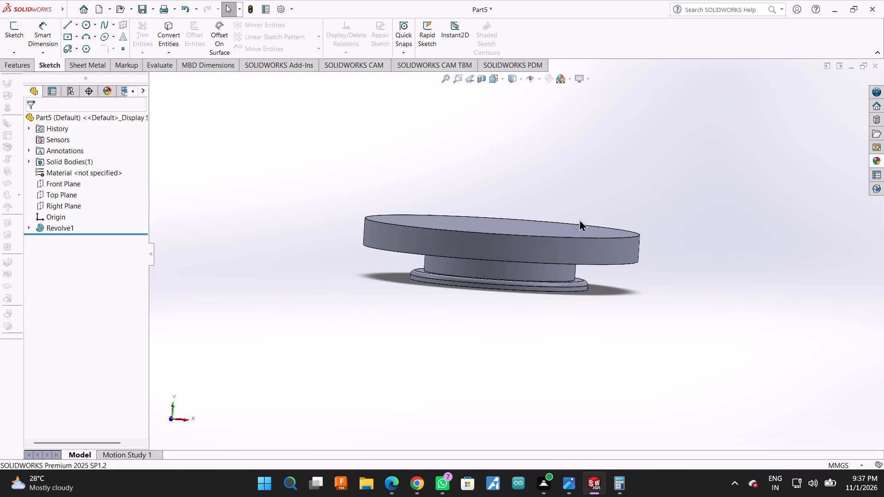
# Examine the rebuilt revolved part's disc, neck and rounded bottom flange from above, below and the side.
pyautogui.moveTo(621, 184); pyautogui.dragTo(549, 144, button='middle')
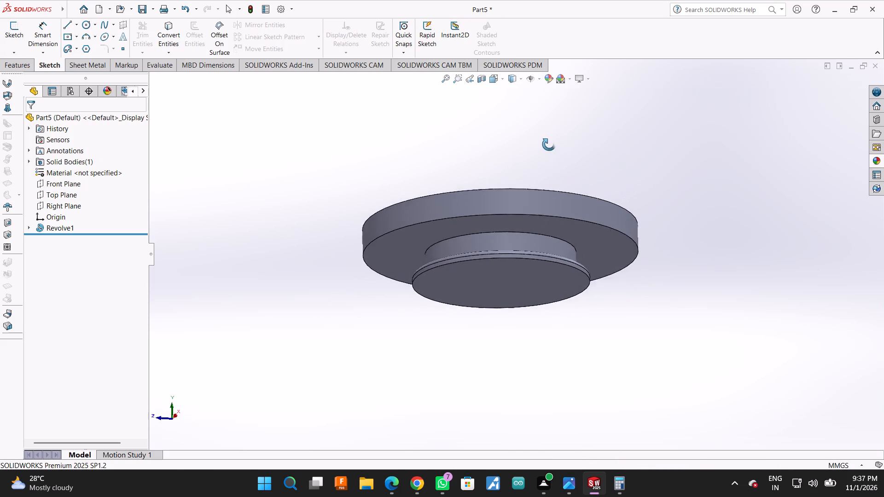
pyautogui.moveTo(549, 144); pyautogui.dragTo(558, 244, button='middle')
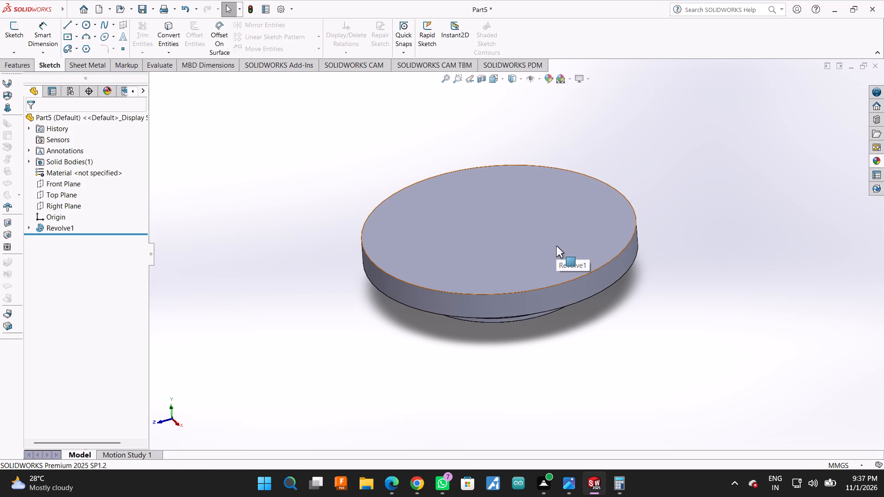
pyautogui.click(556, 246)
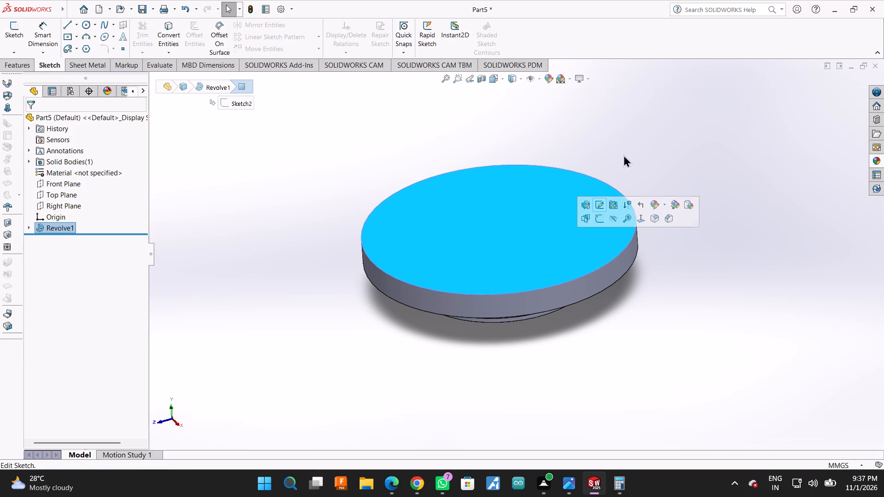
pyautogui.click(622, 134)
pyautogui.moveTo(669, 242); pyautogui.dragTo(664, 244, button='middle')
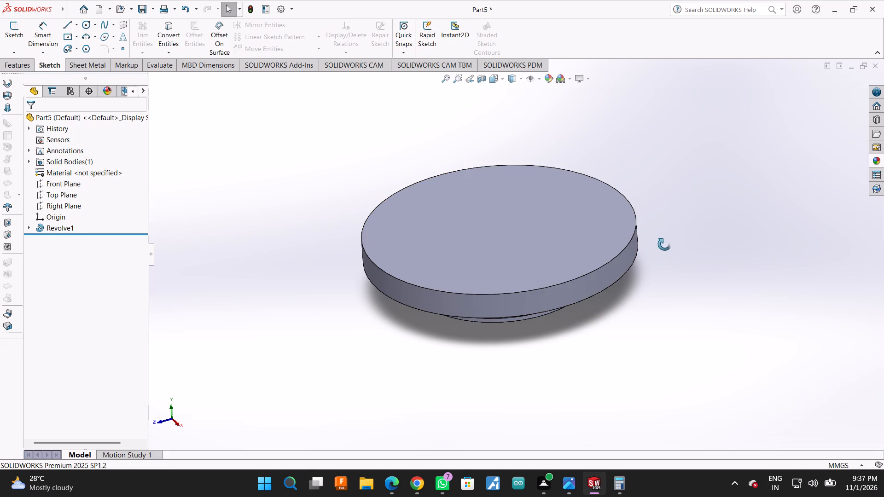
pyautogui.moveTo(664, 244); pyautogui.dragTo(666, 197, button='middle')
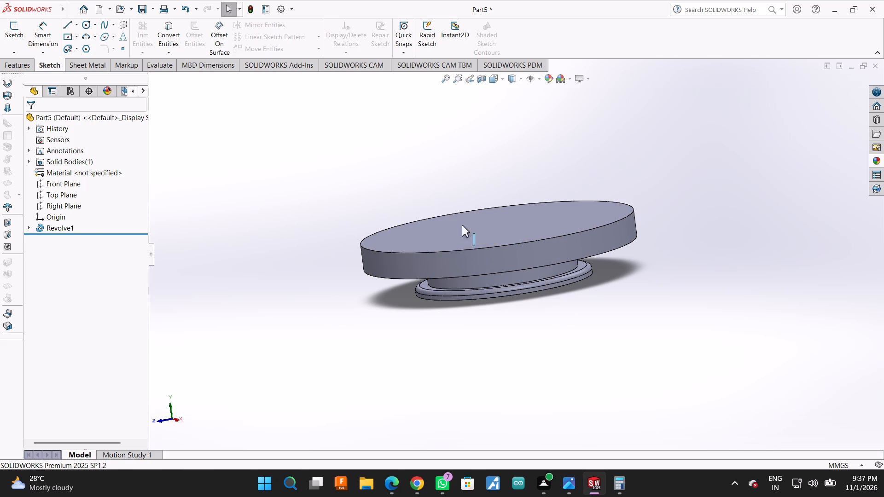
pyautogui.moveTo(669, 214); pyautogui.dragTo(702, 173, button='middle')
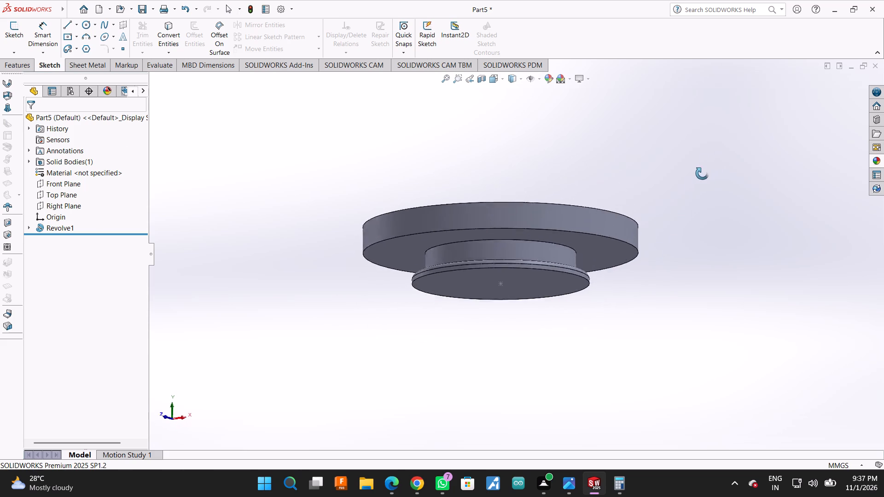
pyautogui.moveTo(702, 173); pyautogui.dragTo(440, 378, button='middle')
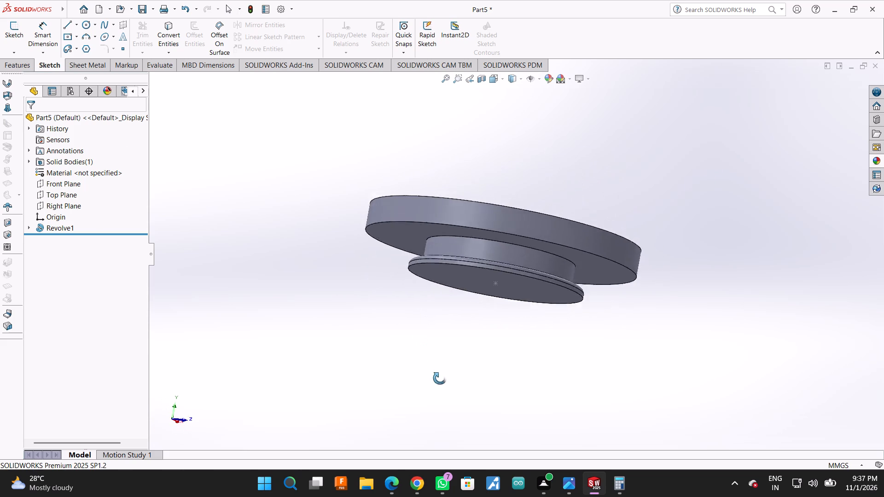
pyautogui.moveTo(440, 378); pyautogui.dragTo(447, 415, button='middle')
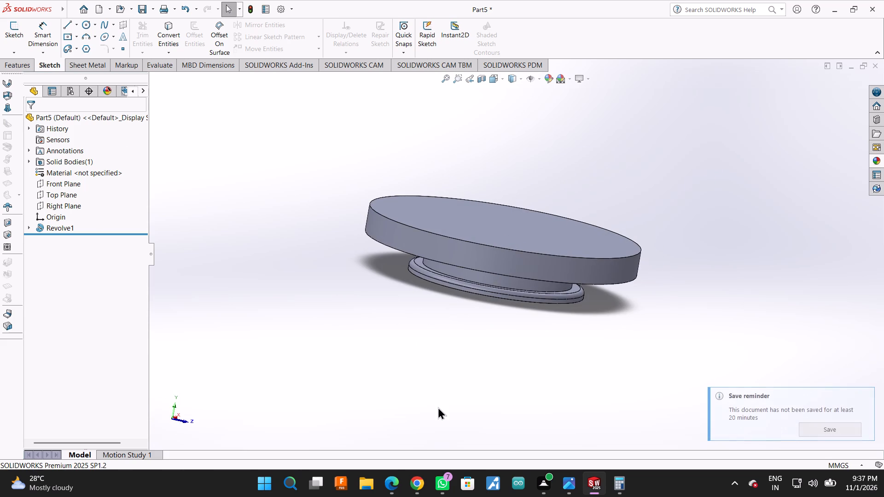
pyautogui.click(438, 407)
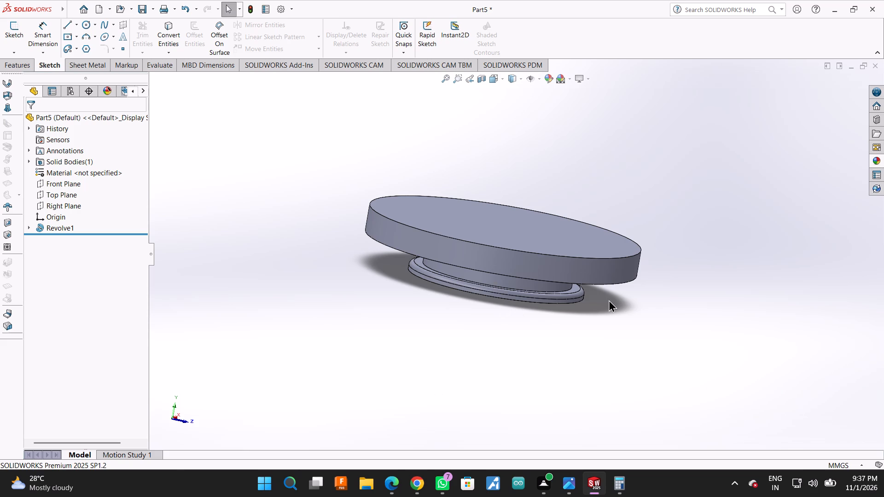
pyautogui.moveTo(609, 300); pyautogui.dragTo(603, 302, button='middle')
pyautogui.moveTo(578, 312); pyautogui.dragTo(571, 284, button='middle')
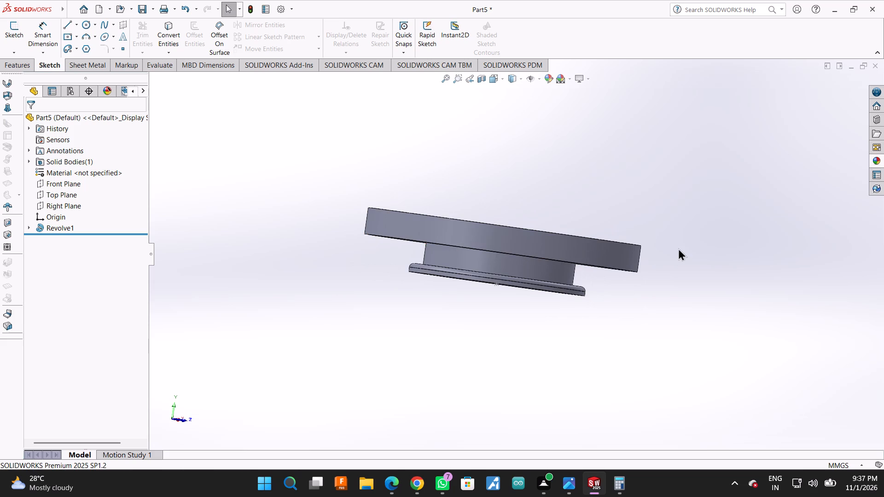
pyautogui.scroll(-1, 658, 332)
pyautogui.scroll(1, 658, 281)
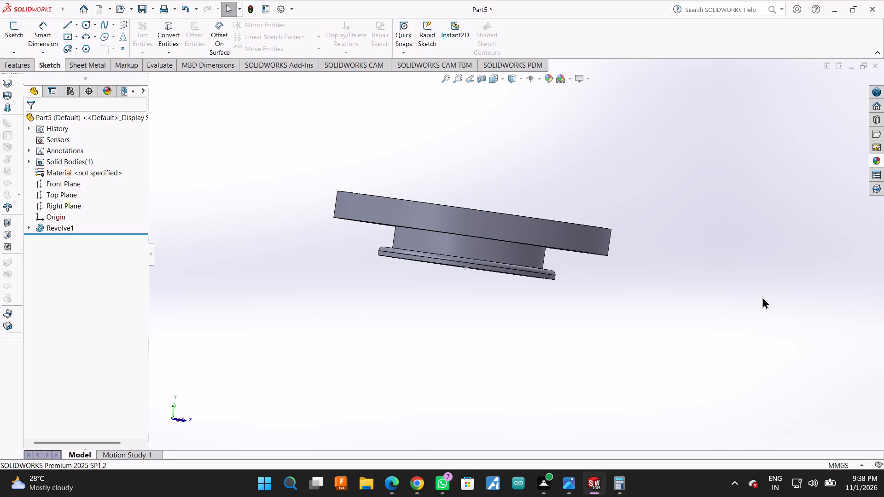
pyautogui.moveTo(610, 205); pyautogui.dragTo(589, 275, button='middle')
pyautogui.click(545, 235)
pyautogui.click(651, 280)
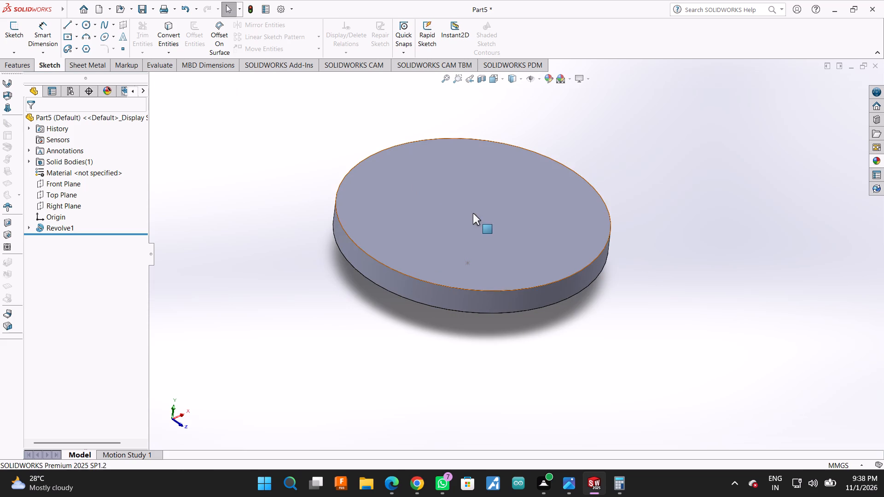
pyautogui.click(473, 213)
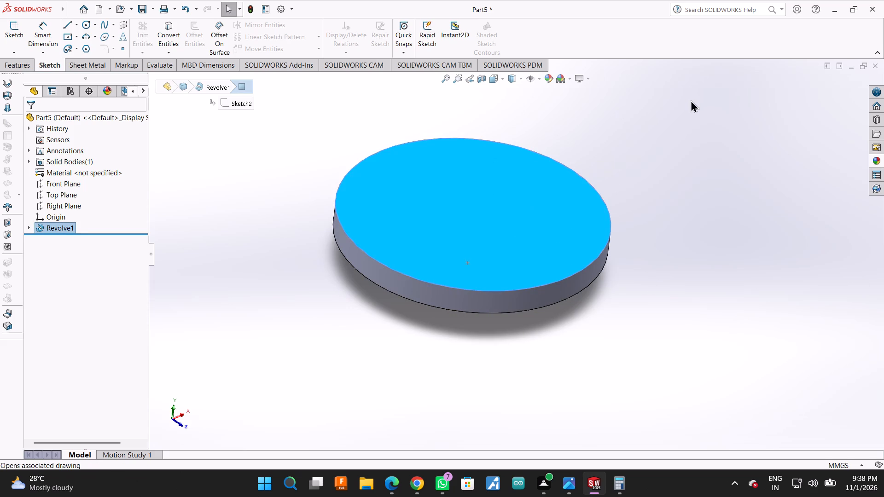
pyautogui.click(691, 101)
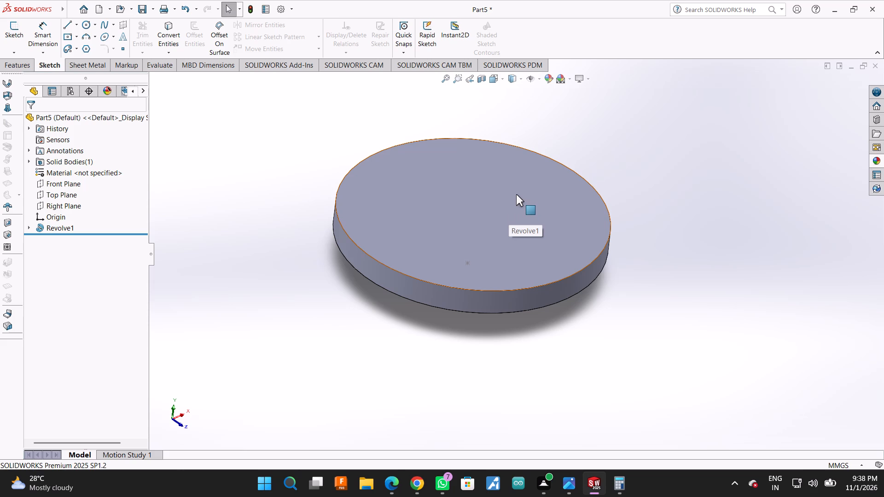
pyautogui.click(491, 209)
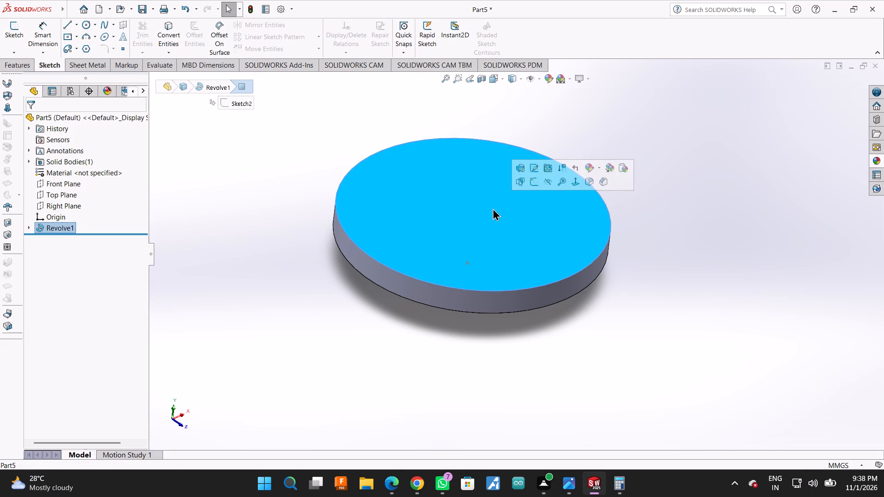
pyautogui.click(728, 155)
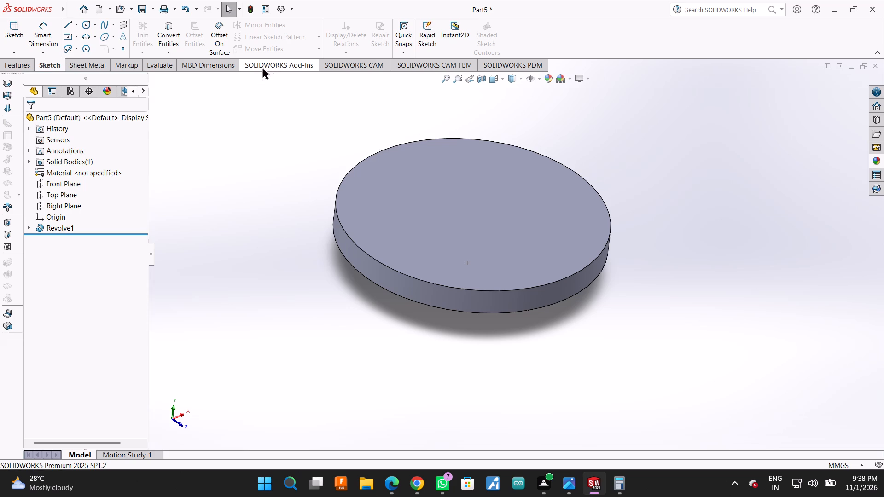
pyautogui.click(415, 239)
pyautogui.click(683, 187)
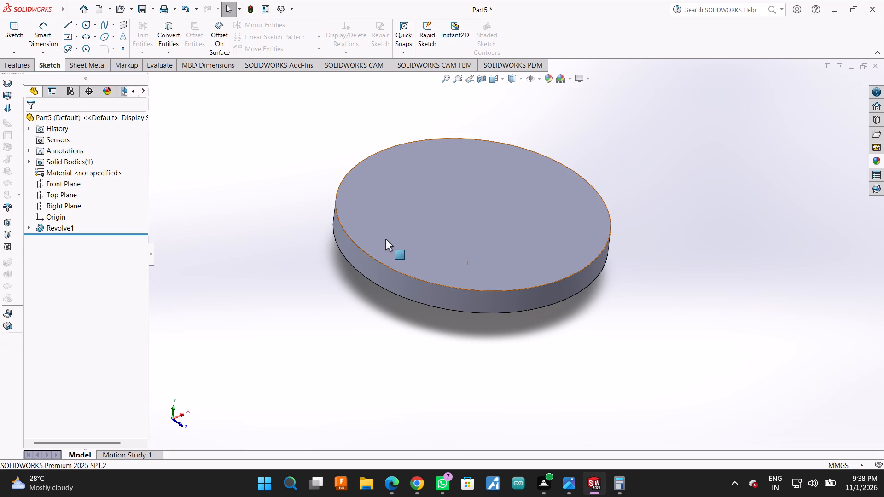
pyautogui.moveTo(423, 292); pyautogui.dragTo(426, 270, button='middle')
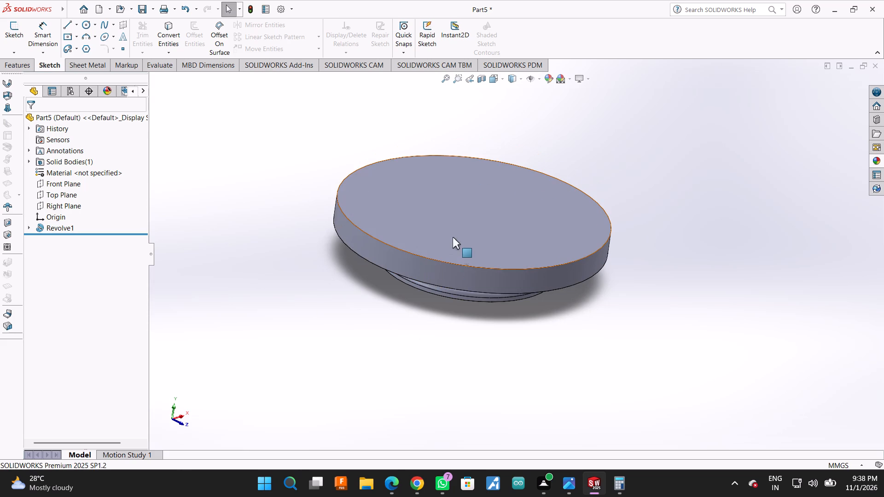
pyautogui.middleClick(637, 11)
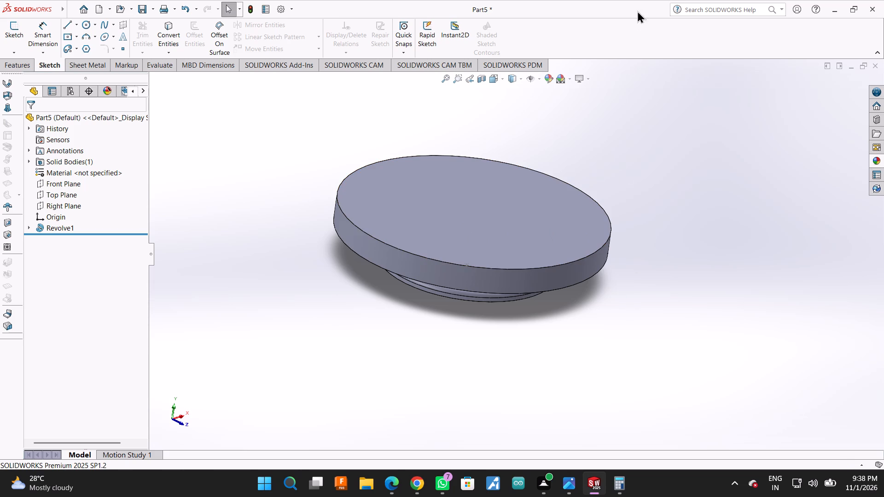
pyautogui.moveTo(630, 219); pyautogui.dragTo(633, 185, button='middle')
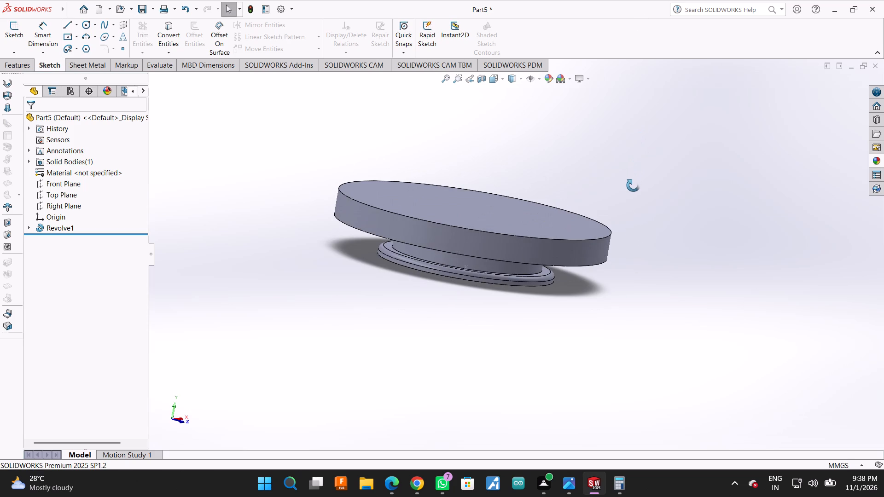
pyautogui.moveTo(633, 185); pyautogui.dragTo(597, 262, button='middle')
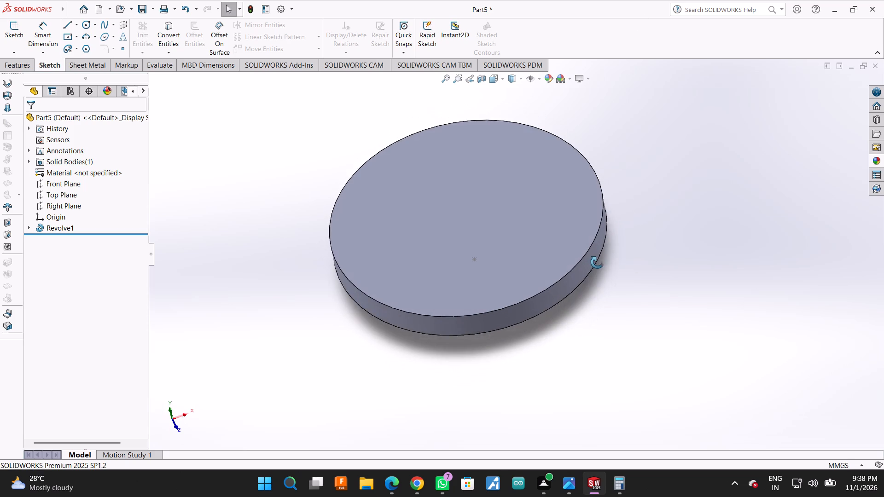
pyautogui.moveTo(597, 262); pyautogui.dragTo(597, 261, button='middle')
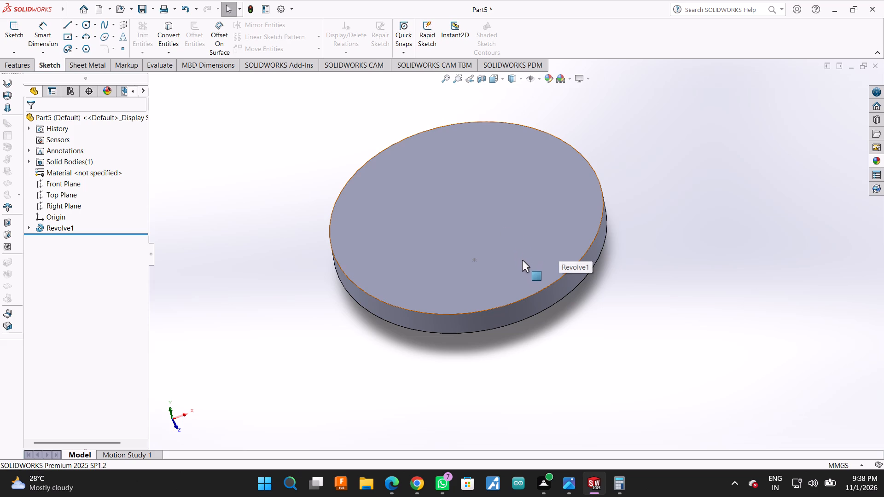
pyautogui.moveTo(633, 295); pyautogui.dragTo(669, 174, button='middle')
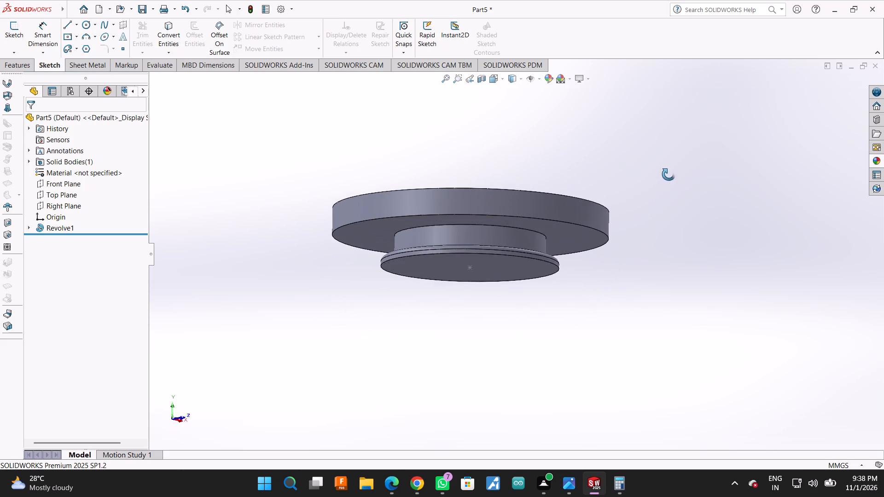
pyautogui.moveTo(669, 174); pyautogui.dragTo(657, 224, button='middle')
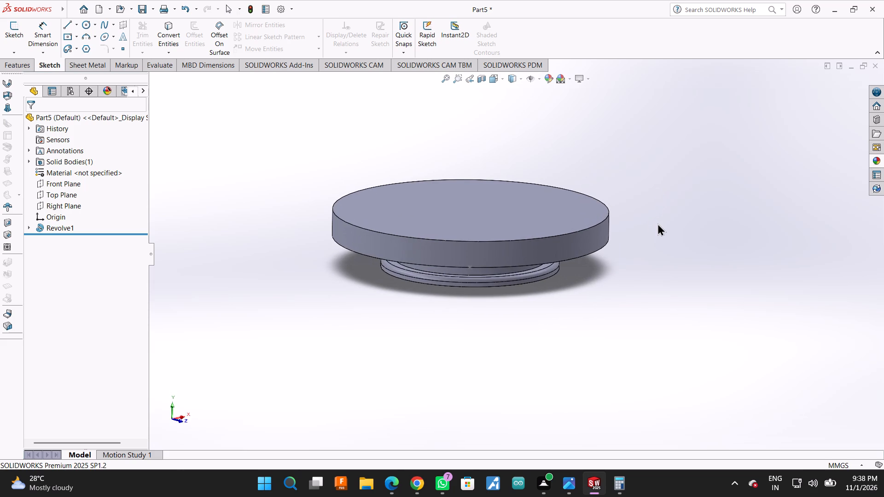
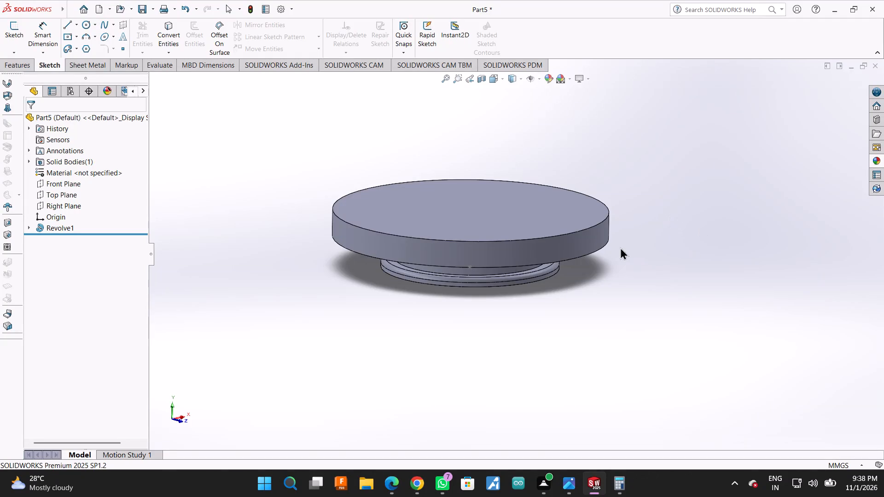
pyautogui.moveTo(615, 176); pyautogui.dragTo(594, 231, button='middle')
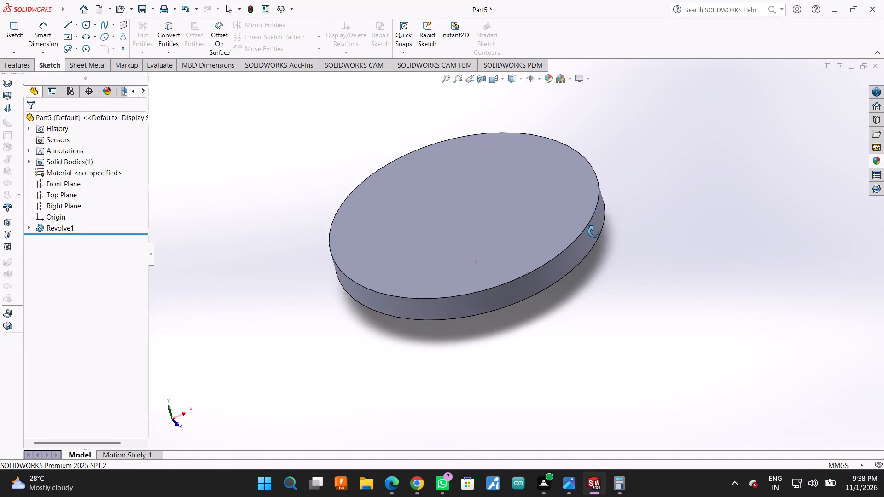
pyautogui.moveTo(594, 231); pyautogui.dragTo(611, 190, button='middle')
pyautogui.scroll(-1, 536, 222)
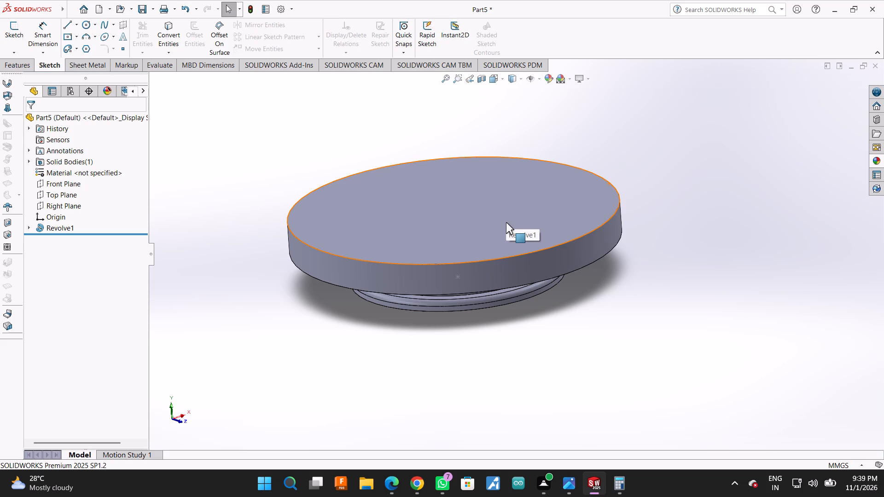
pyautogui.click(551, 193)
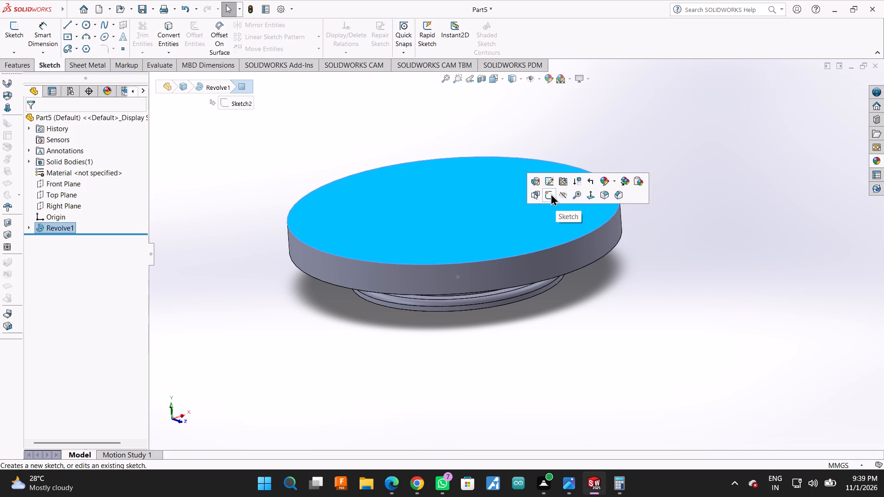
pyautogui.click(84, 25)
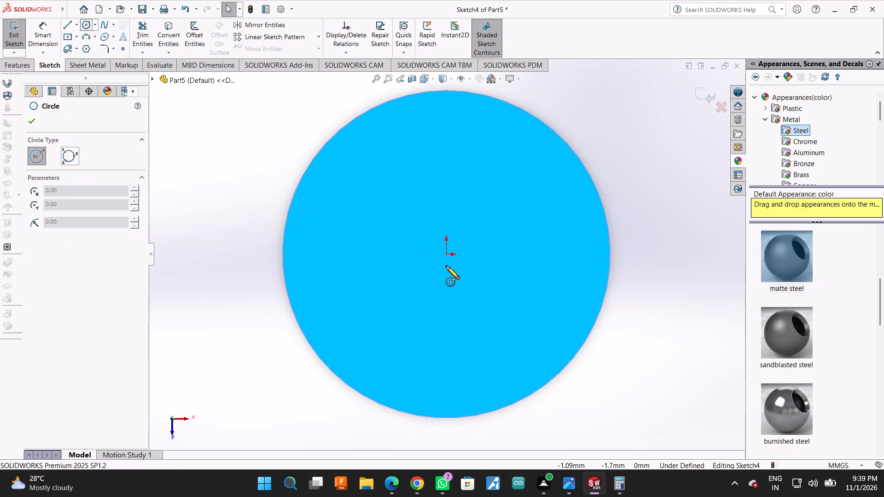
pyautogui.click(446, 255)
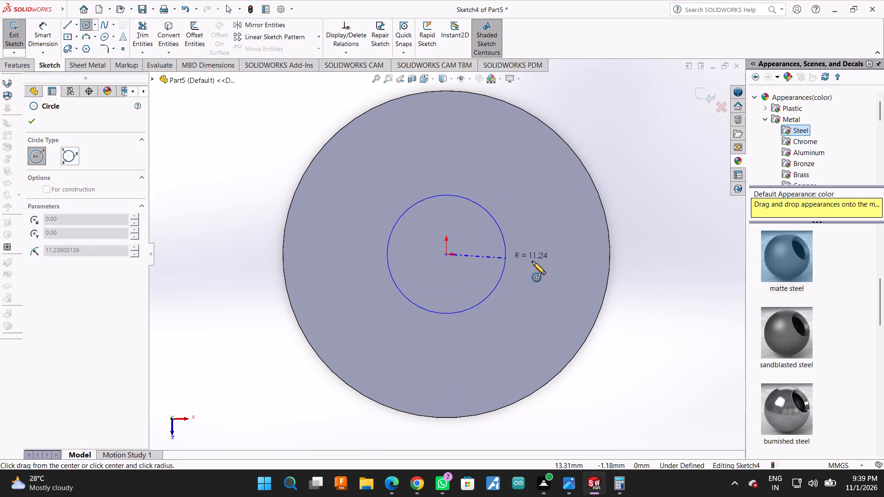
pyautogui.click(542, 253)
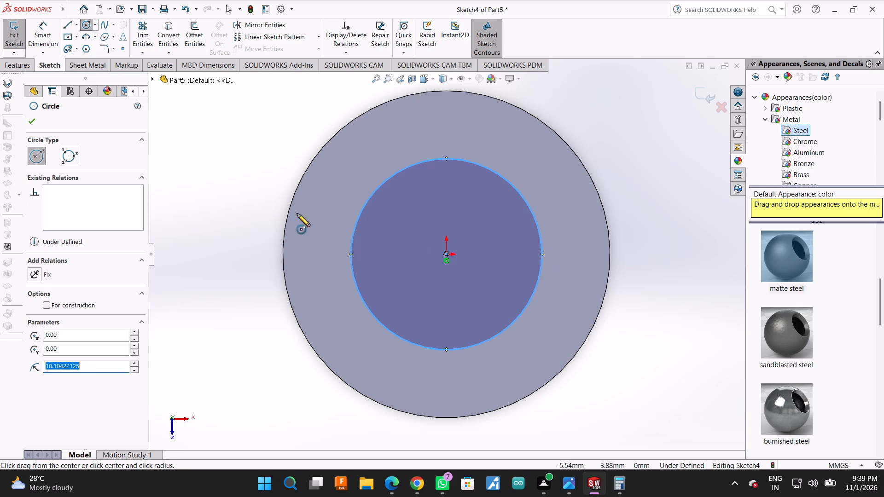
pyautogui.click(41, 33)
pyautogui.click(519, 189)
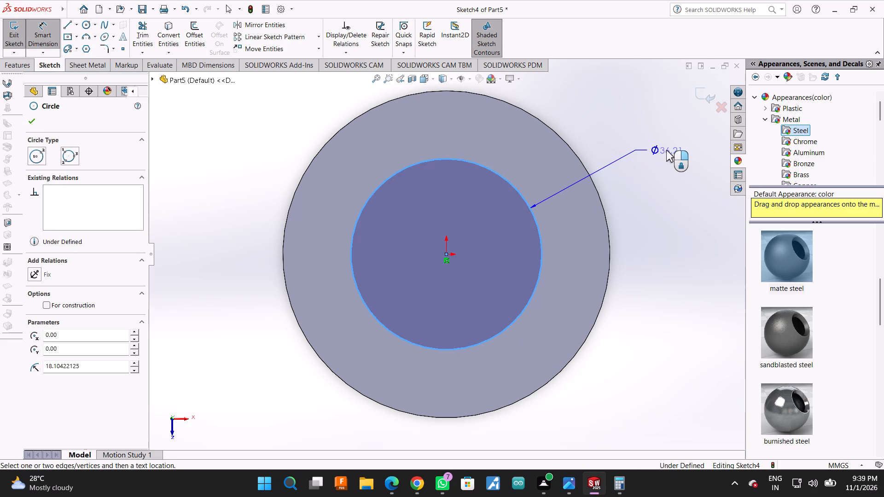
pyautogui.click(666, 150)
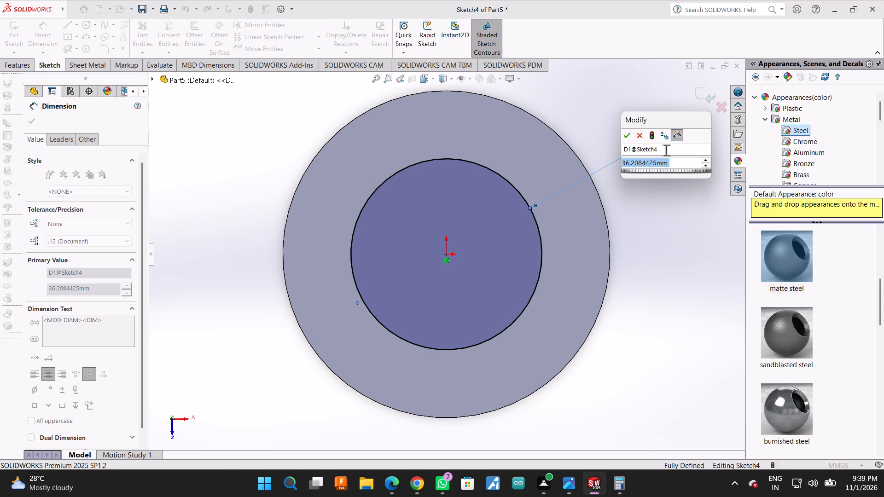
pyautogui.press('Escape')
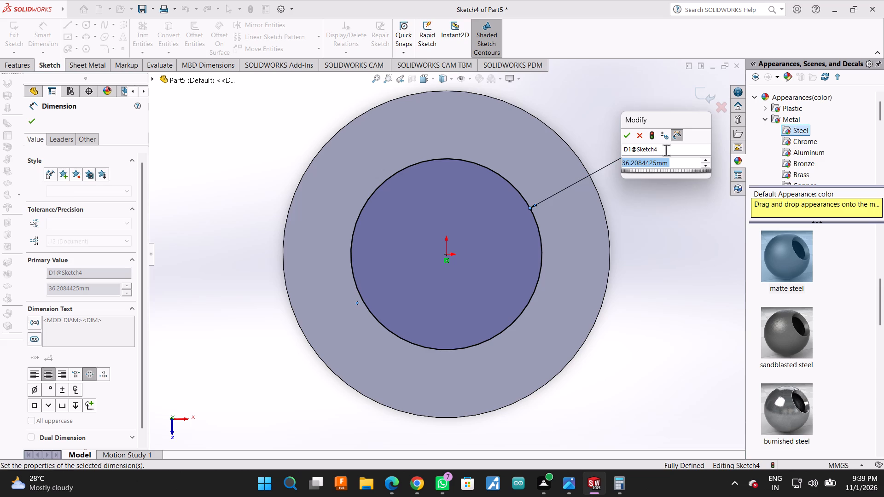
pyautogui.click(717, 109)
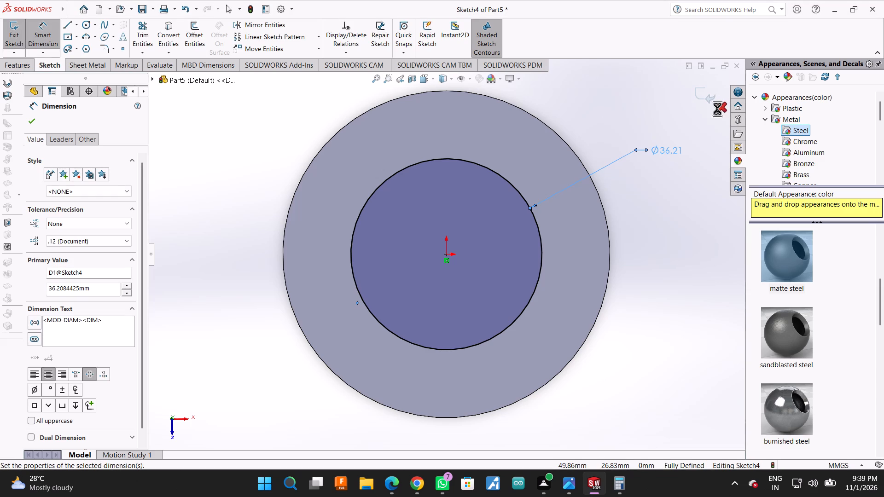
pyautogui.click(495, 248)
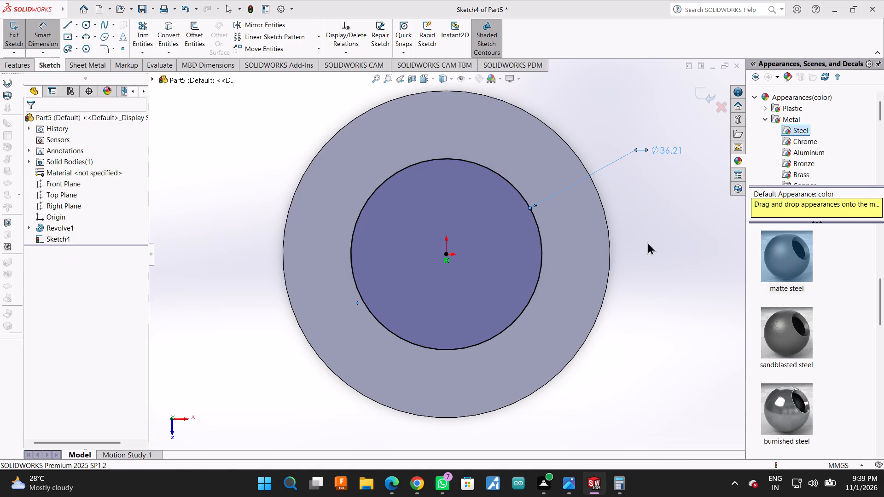
# Start a sketch on the bottom flange's flat underside and draw a circle about 22.75 mm in diameter centered on the origin.
pyautogui.moveTo(647, 242); pyautogui.dragTo(621, 254, button='middle')
pyautogui.moveTo(599, 270); pyautogui.dragTo(582, 162, button='middle')
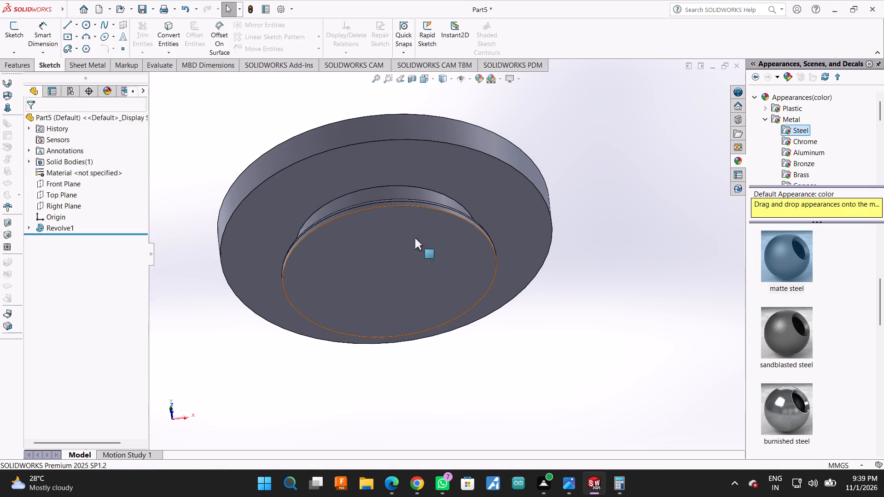
pyautogui.click(401, 249)
pyautogui.click(438, 225)
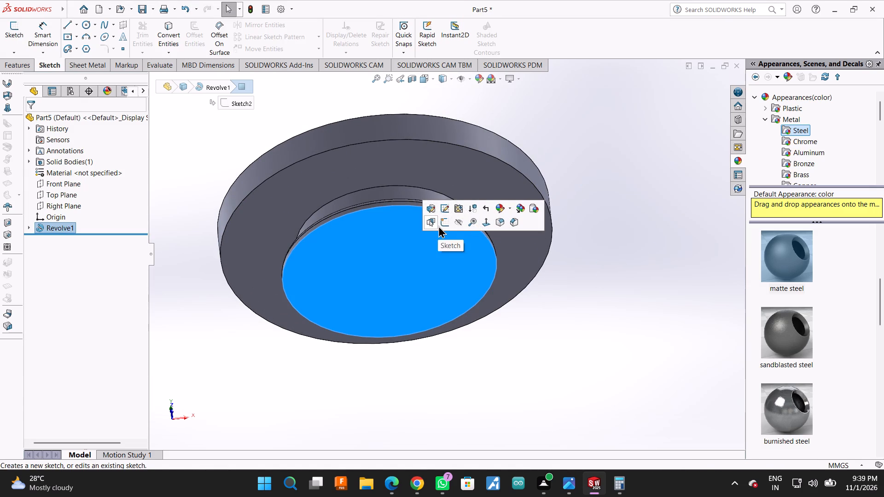
pyautogui.click(87, 25)
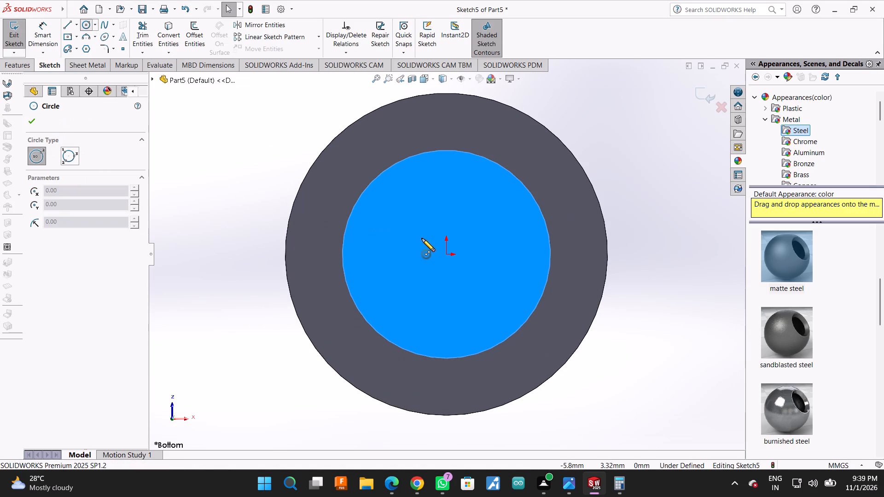
pyautogui.click(448, 254)
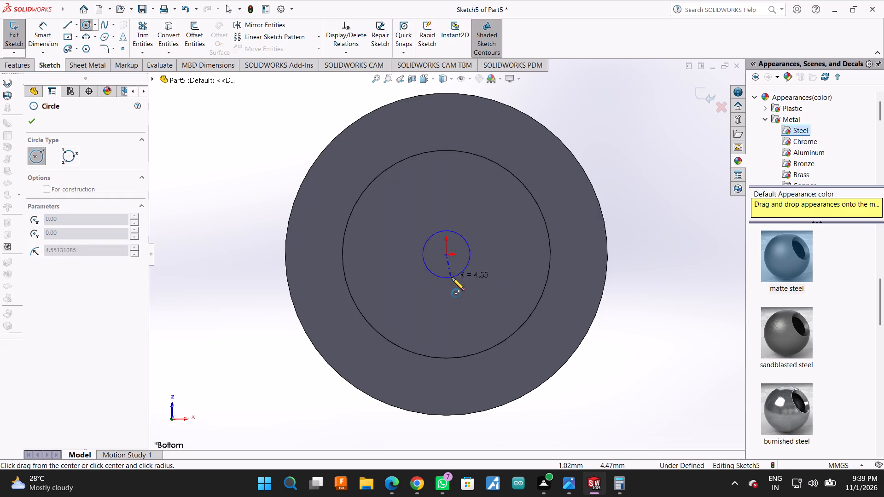
pyautogui.click(464, 311)
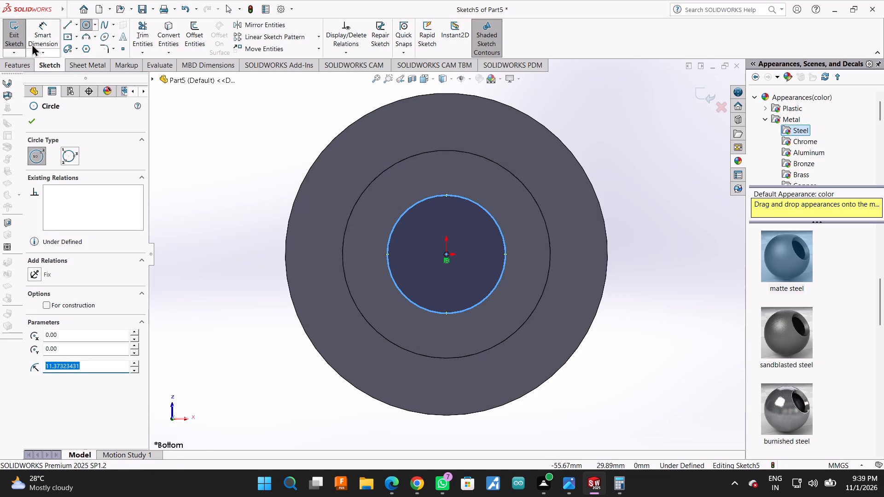
# Dimension the circle's diameter on the flange underside and set it to 20 mm.
pyautogui.click(35, 33)
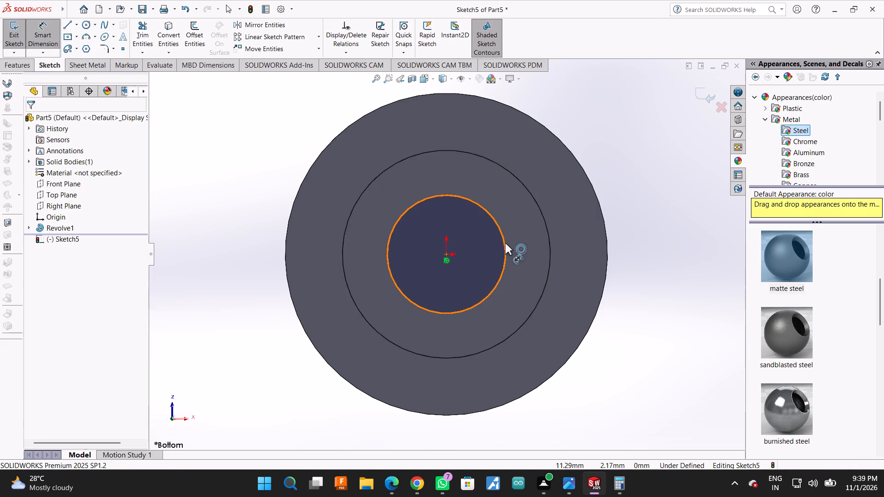
pyautogui.click(505, 243)
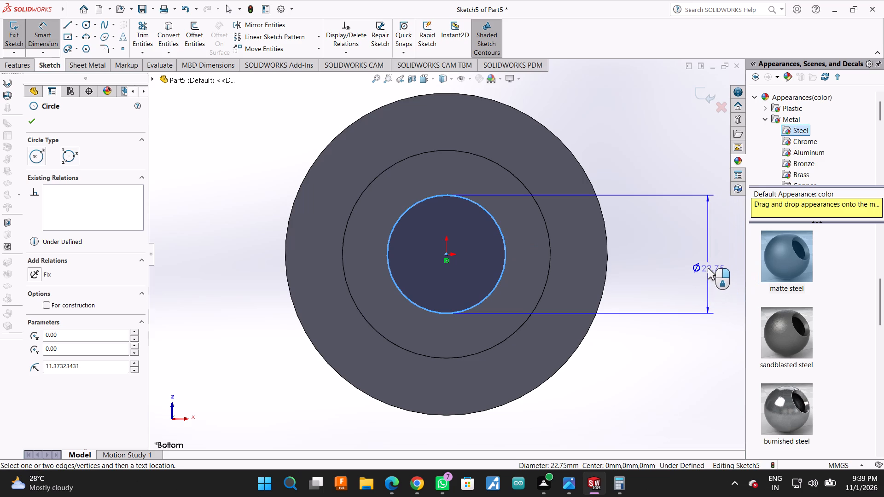
pyautogui.click(708, 268)
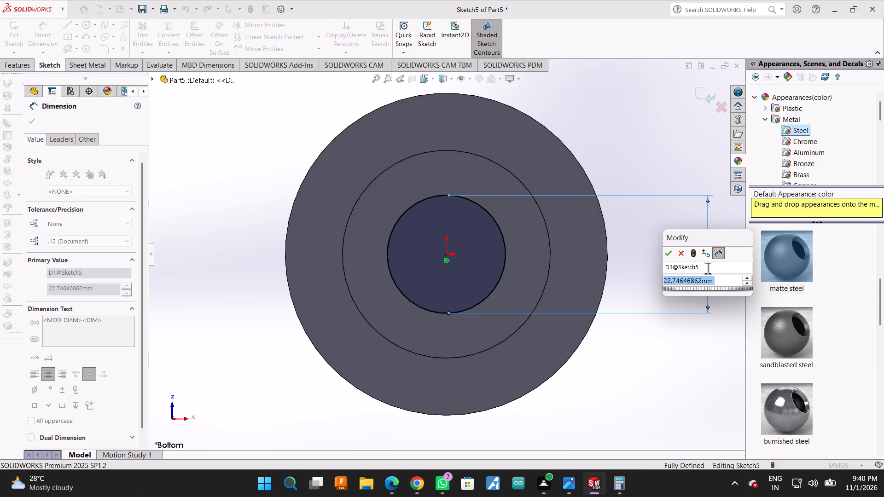
pyautogui.write('20')
pyautogui.press('Return')
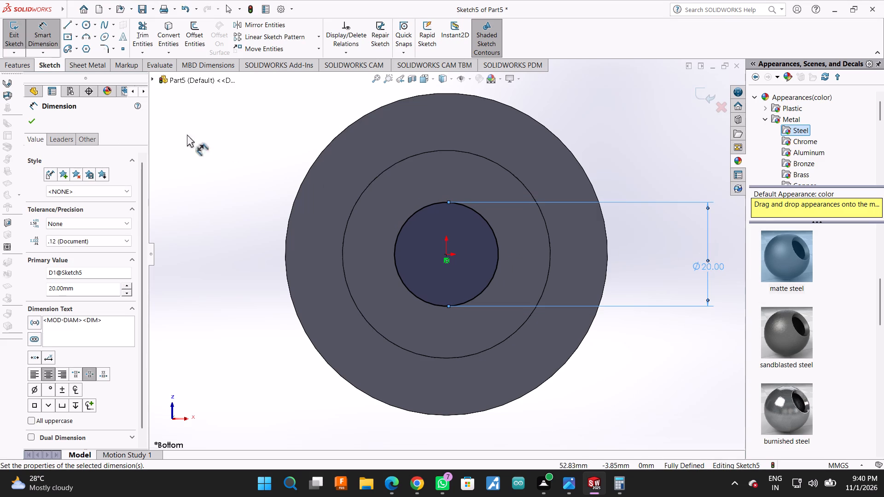
pyautogui.click(26, 115)
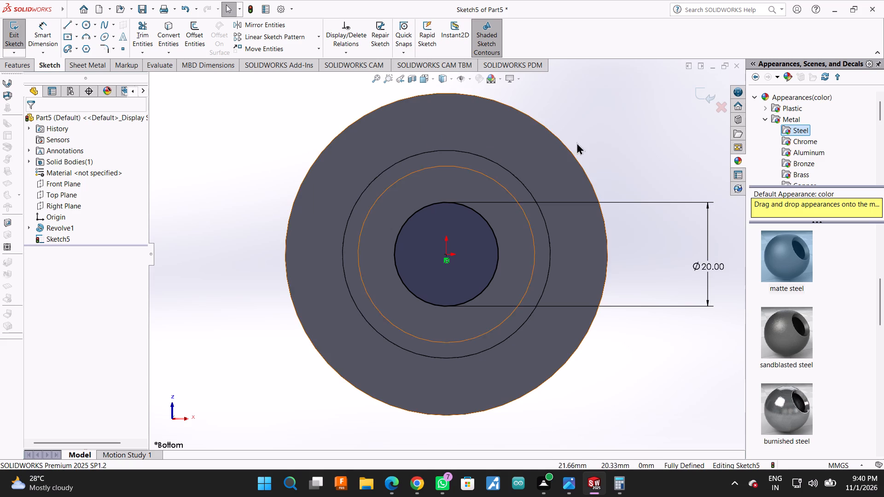
# Examine the stepped part and the circle sketched on its flange underside from below, above and the side.
pyautogui.moveTo(611, 130); pyautogui.dragTo(569, 262, button='middle')
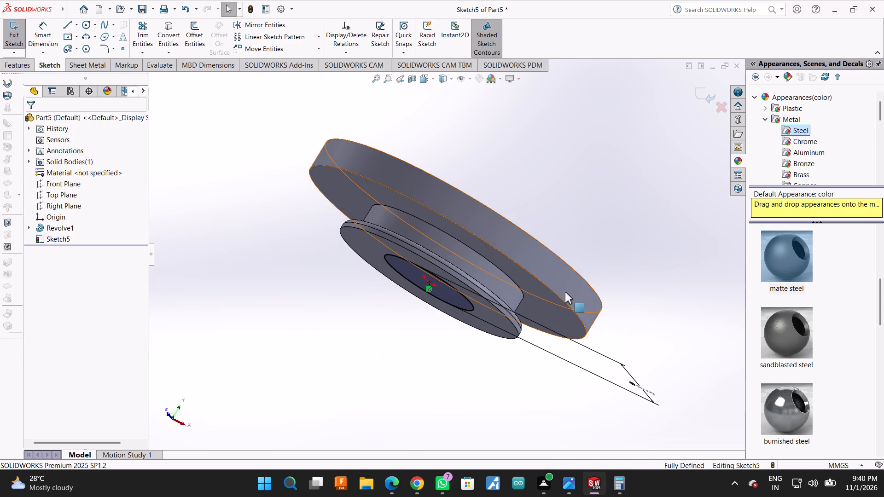
pyautogui.middleClick(593, 220)
pyautogui.scroll(-1, 592, 220)
pyautogui.middleClick(578, 254)
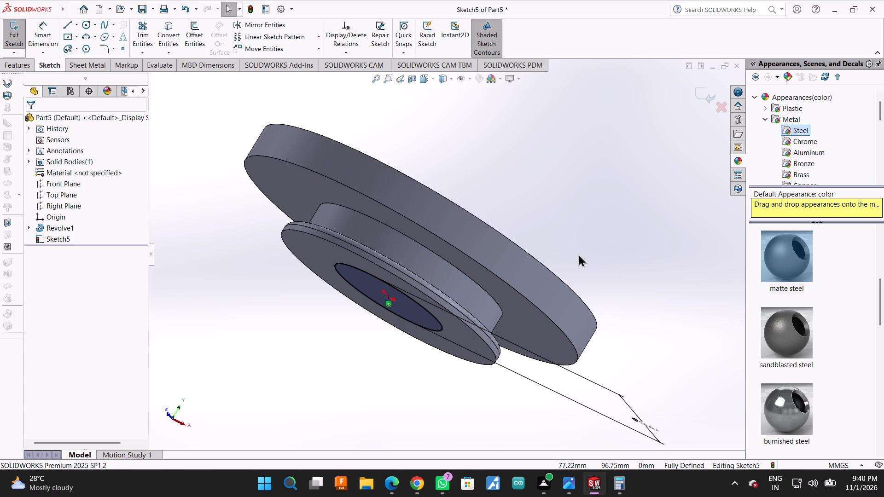
pyautogui.scroll(1, 624, 277)
pyautogui.moveTo(613, 258); pyautogui.dragTo(582, 272, button='middle')
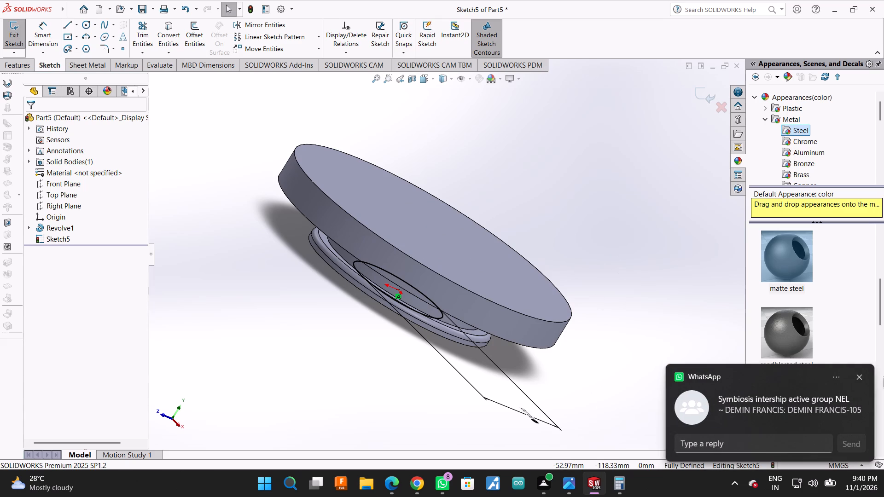
pyautogui.click(857, 378)
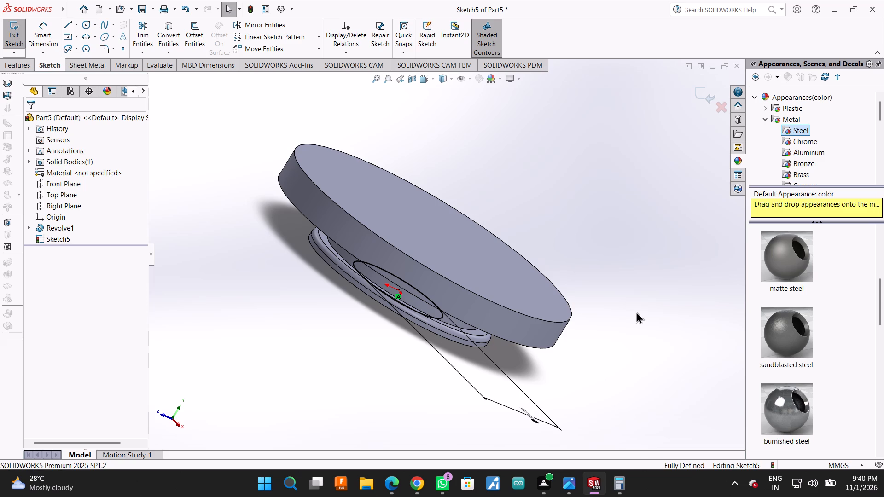
pyautogui.moveTo(622, 291); pyautogui.dragTo(588, 305, button='middle')
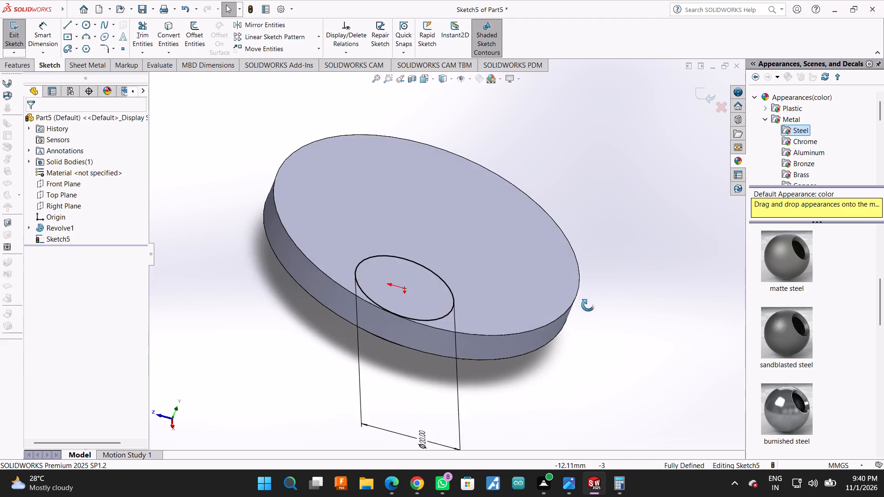
pyautogui.moveTo(588, 305); pyautogui.dragTo(551, 171, button='middle')
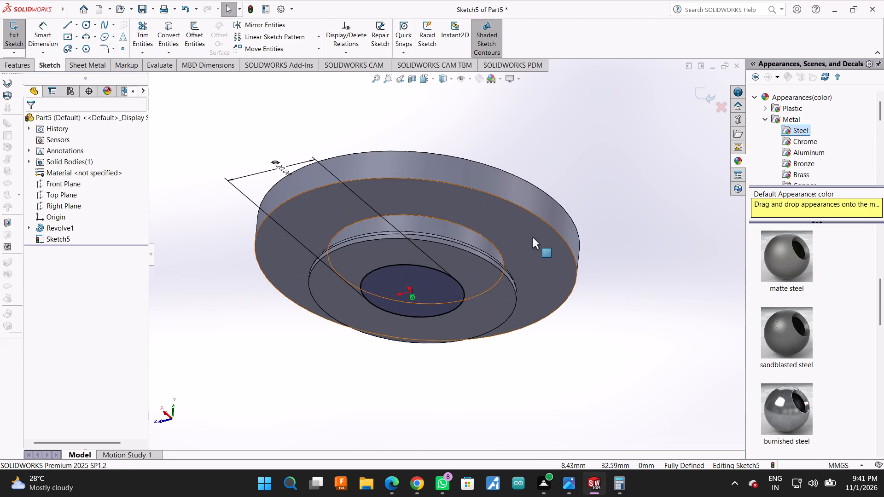
pyautogui.scroll(1, 532, 237)
pyautogui.moveTo(557, 214); pyautogui.dragTo(549, 292, button='middle')
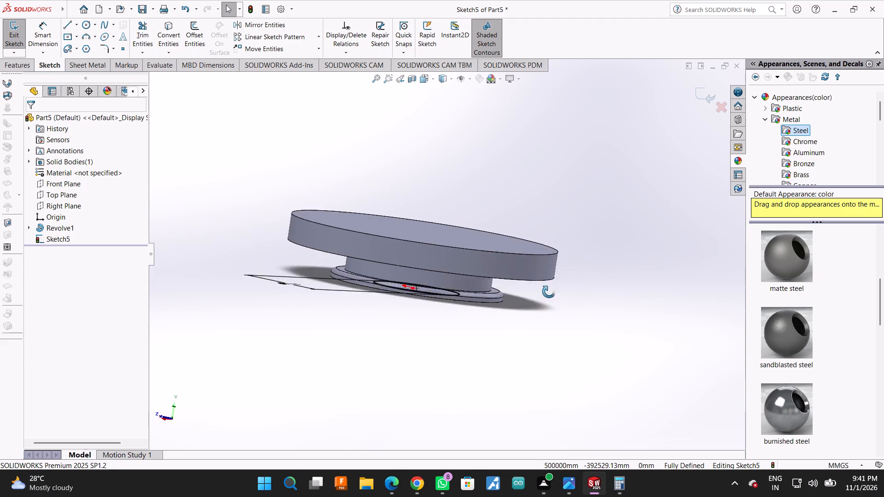
pyautogui.moveTo(549, 292); pyautogui.dragTo(549, 284, button='middle')
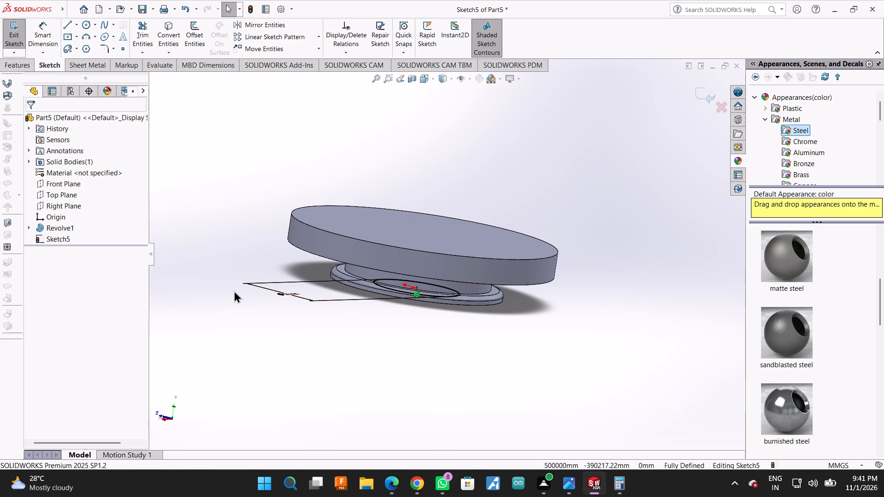
pyautogui.moveTo(417, 342); pyautogui.dragTo(443, 269, button='middle')
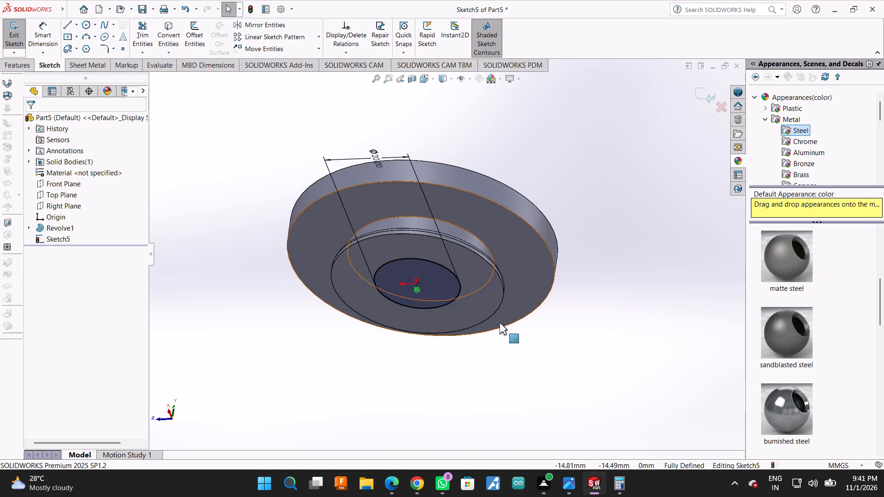
pyautogui.moveTo(549, 356); pyautogui.dragTo(512, 344, button='middle')
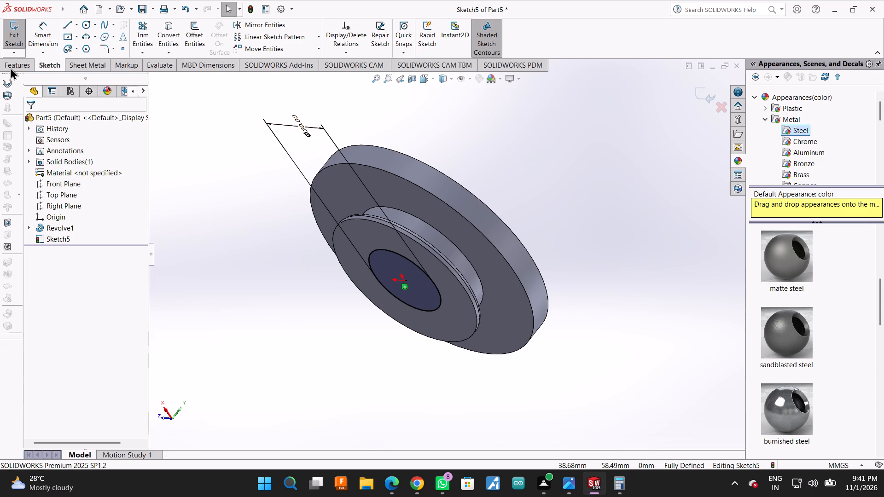
pyautogui.middleClick(595, 193)
pyautogui.moveTo(595, 193); pyautogui.dragTo(566, 207, button='middle')
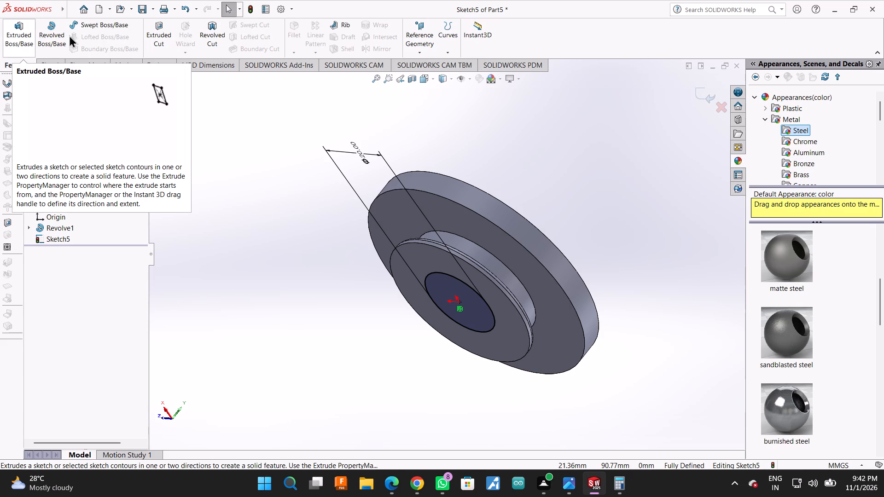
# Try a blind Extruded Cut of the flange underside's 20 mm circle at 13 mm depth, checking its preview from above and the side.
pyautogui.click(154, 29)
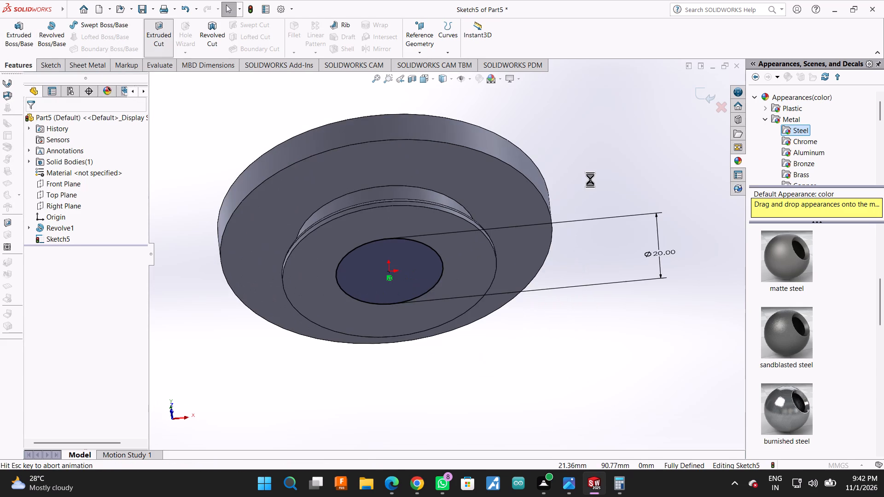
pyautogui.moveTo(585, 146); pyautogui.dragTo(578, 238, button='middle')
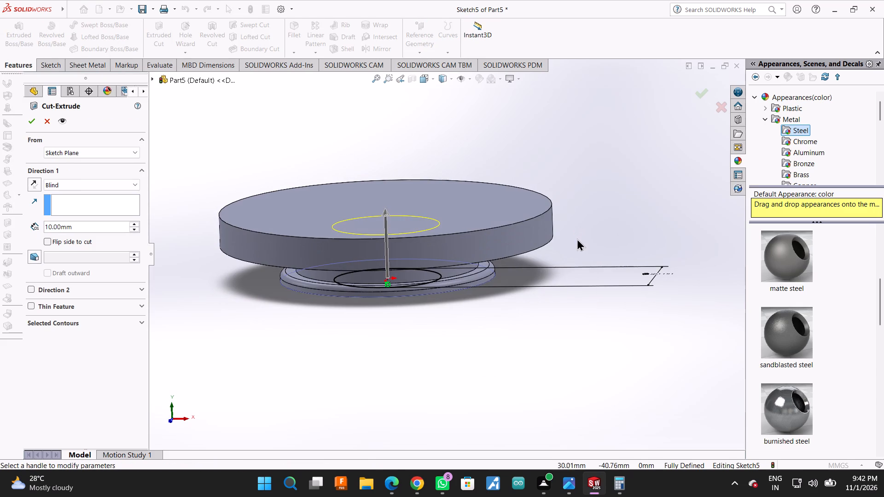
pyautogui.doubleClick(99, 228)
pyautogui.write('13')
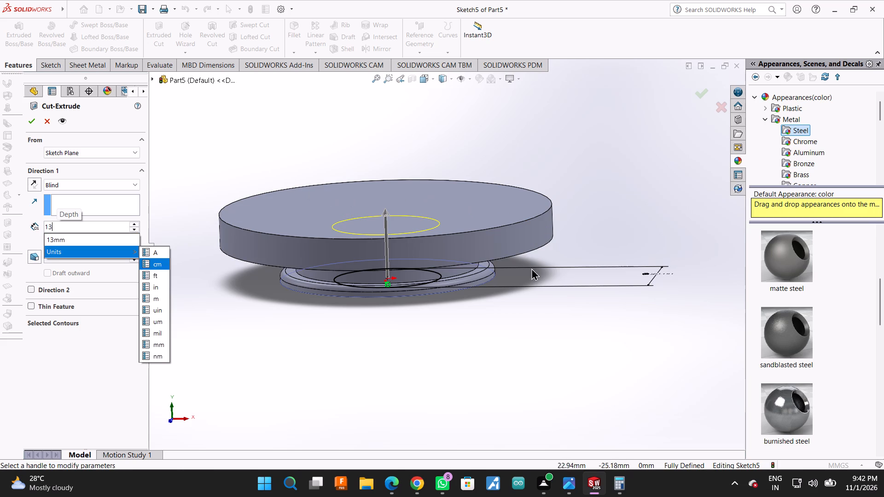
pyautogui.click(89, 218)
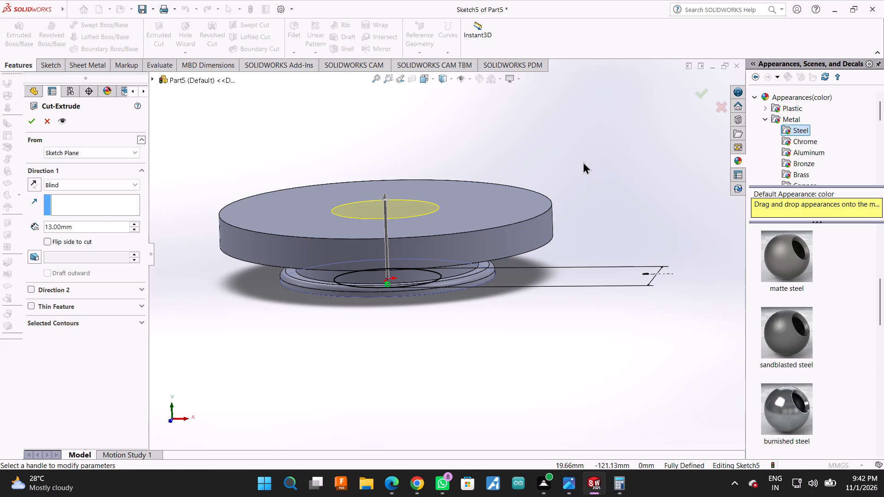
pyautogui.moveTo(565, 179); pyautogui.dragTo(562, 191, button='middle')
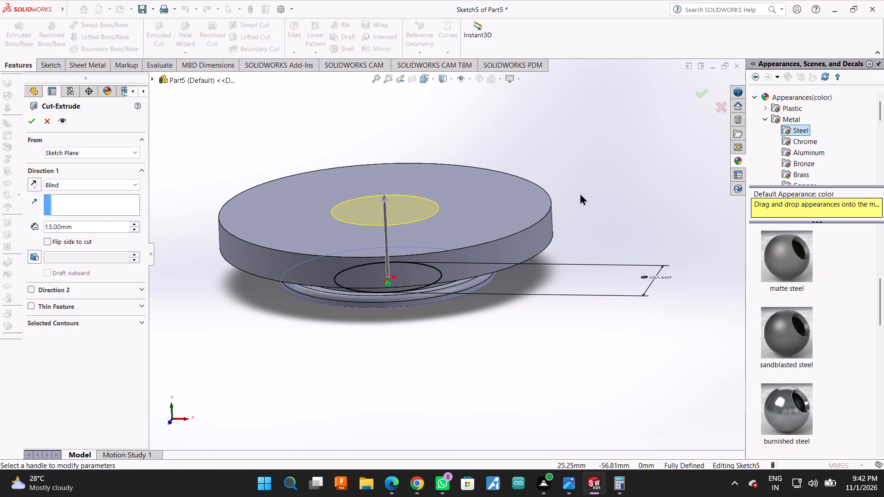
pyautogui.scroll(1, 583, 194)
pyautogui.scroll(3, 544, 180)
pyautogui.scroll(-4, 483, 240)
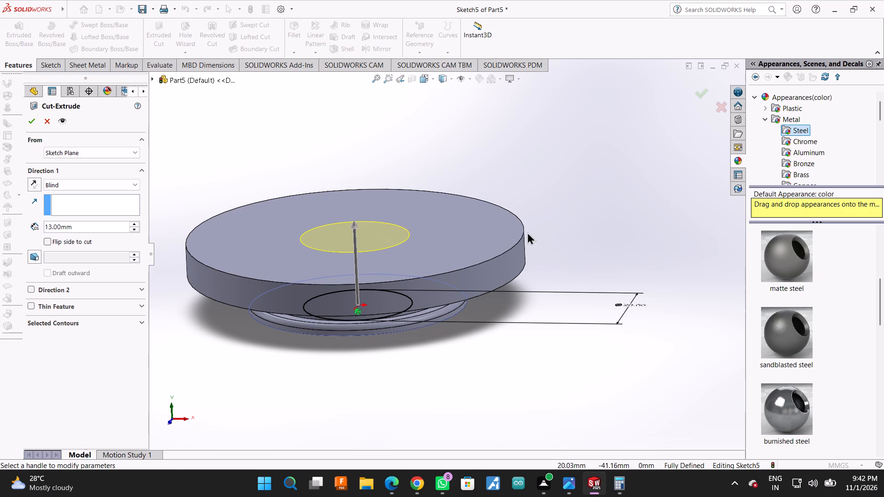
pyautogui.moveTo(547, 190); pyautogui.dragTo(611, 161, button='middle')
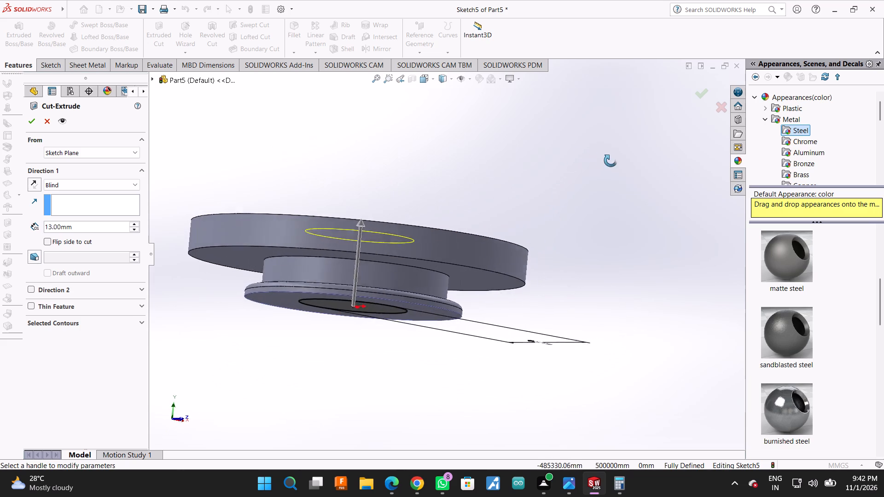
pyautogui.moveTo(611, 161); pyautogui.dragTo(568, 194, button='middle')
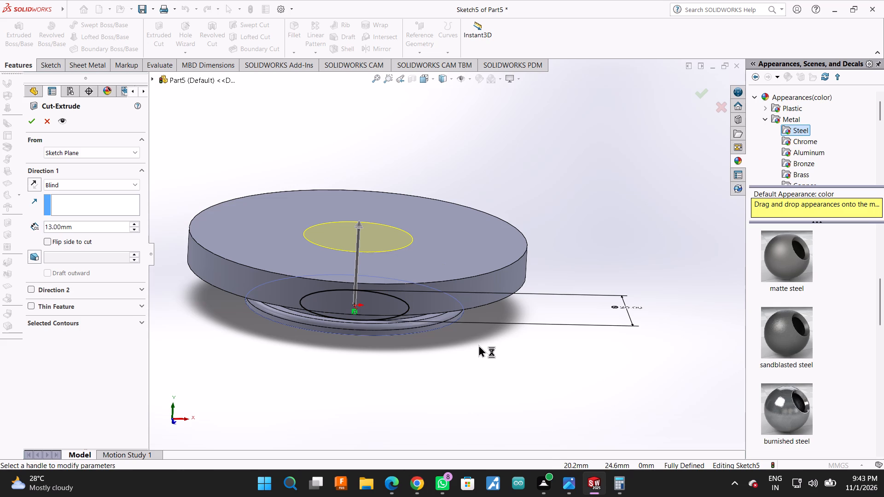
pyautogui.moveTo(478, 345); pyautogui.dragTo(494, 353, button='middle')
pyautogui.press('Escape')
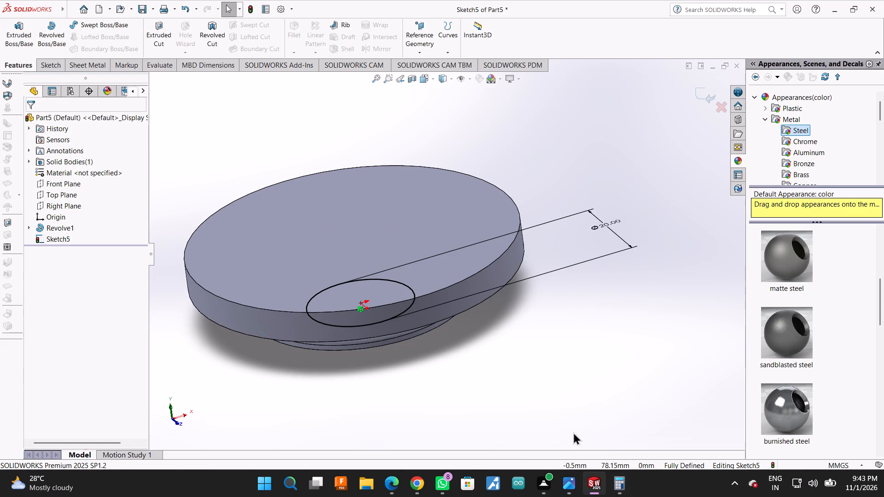
# Exit the 20 mm circle sketch on the flange underside, discarding its changes.
pyautogui.moveTo(560, 412); pyautogui.dragTo(571, 275, button='middle')
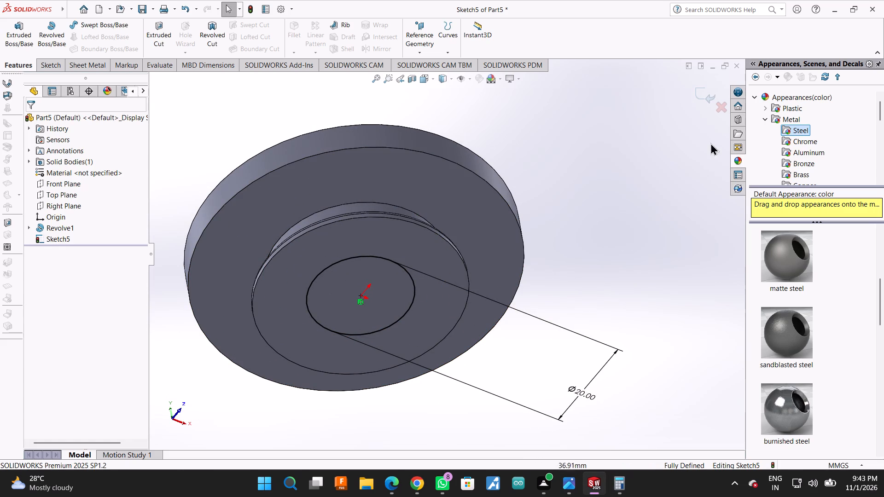
pyautogui.click(717, 110)
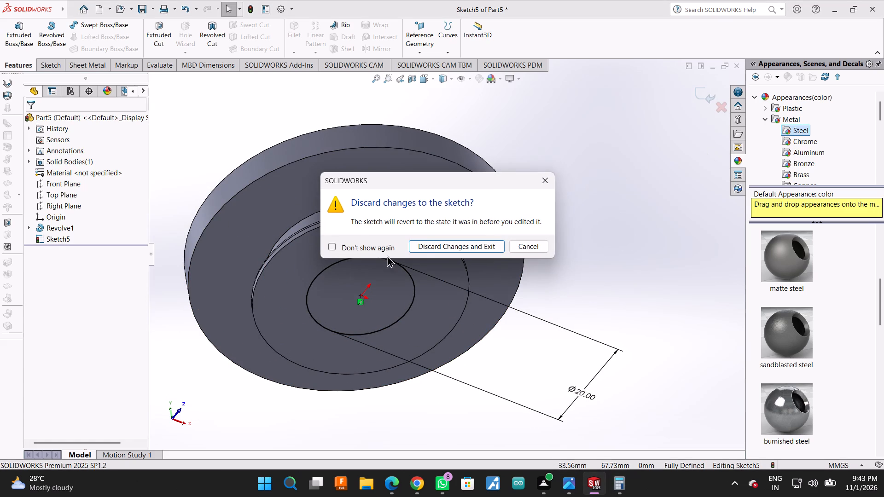
pyautogui.click(418, 245)
# Start a new sketch on the large disc's flat top face.
pyautogui.moveTo(587, 182); pyautogui.dragTo(587, 239, button='middle')
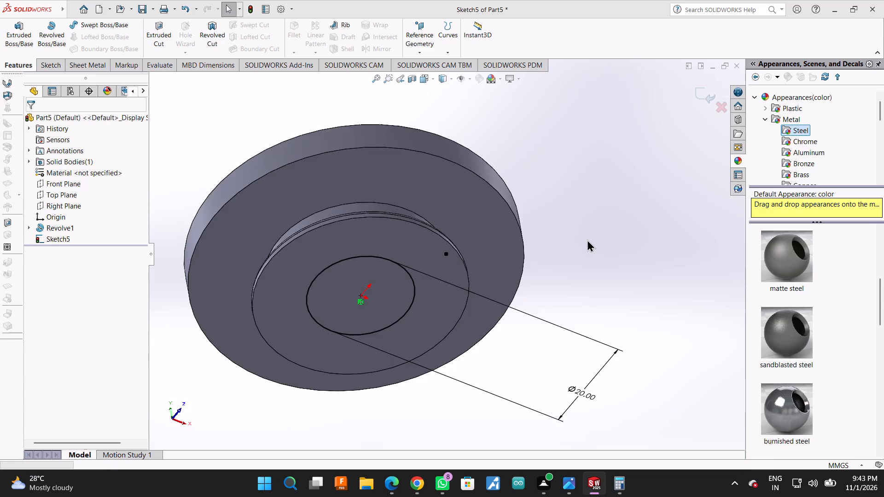
pyautogui.moveTo(588, 180); pyautogui.dragTo(588, 258, button='middle')
pyautogui.scroll(-1, 588, 180)
pyautogui.click(482, 234)
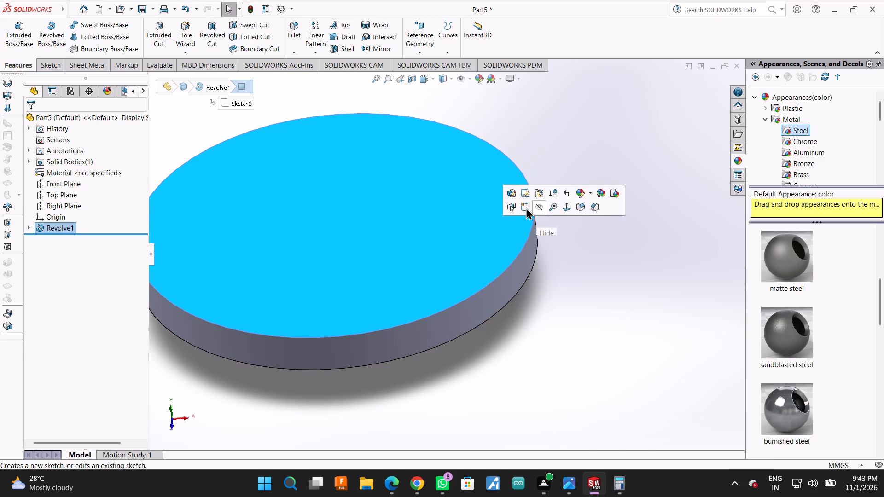
pyautogui.click(526, 207)
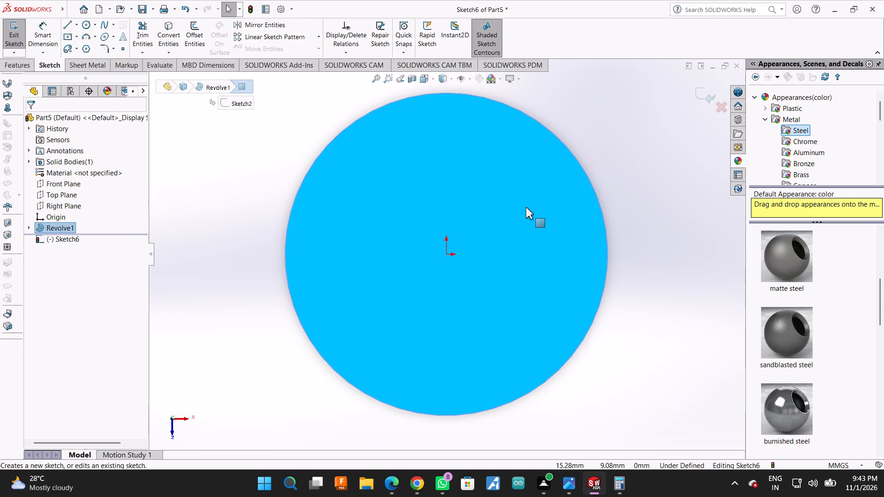
# Examine the disc's top face and the stepped profile below it from above and from the side.
pyautogui.scroll(1, 542, 261)
pyautogui.scroll(-1, 532, 258)
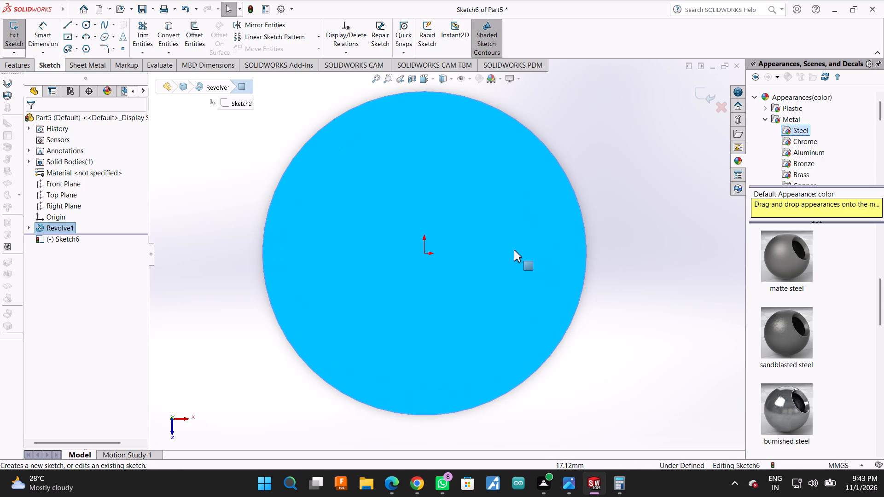
pyautogui.click(514, 250)
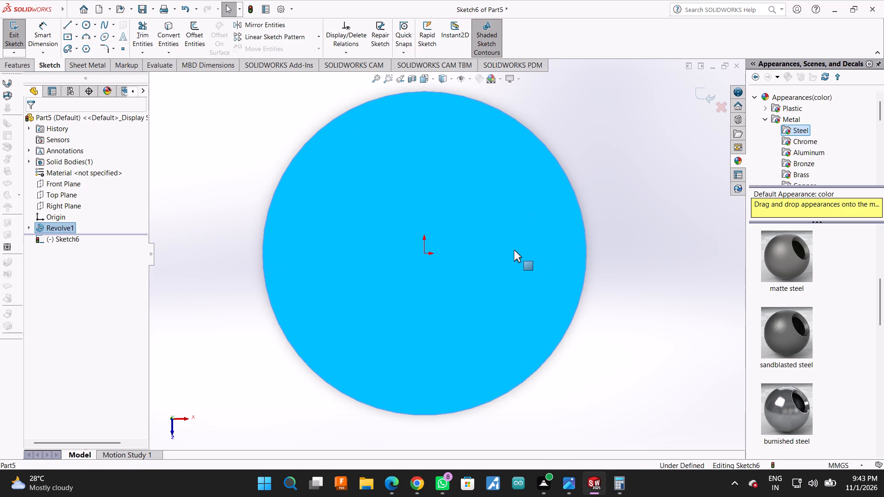
pyautogui.scroll(1, 527, 312)
pyautogui.scroll(1, 500, 230)
pyautogui.scroll(-2, 493, 214)
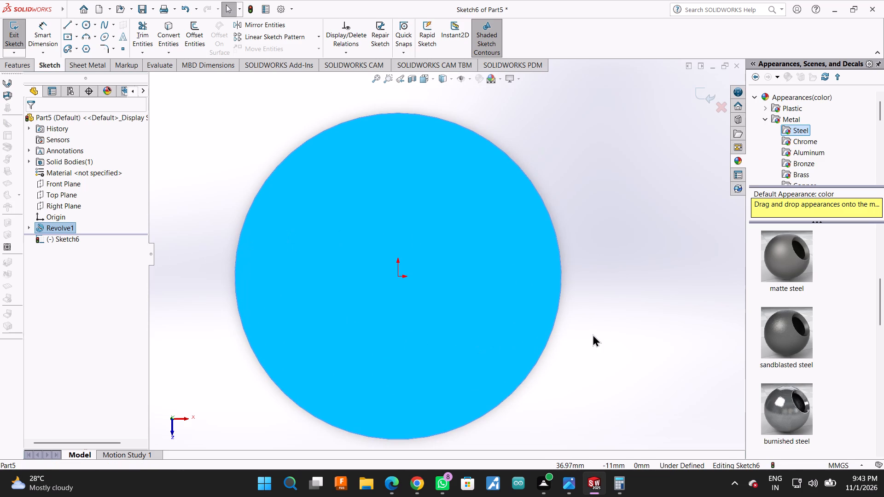
pyautogui.moveTo(593, 334); pyautogui.dragTo(596, 263, button='middle')
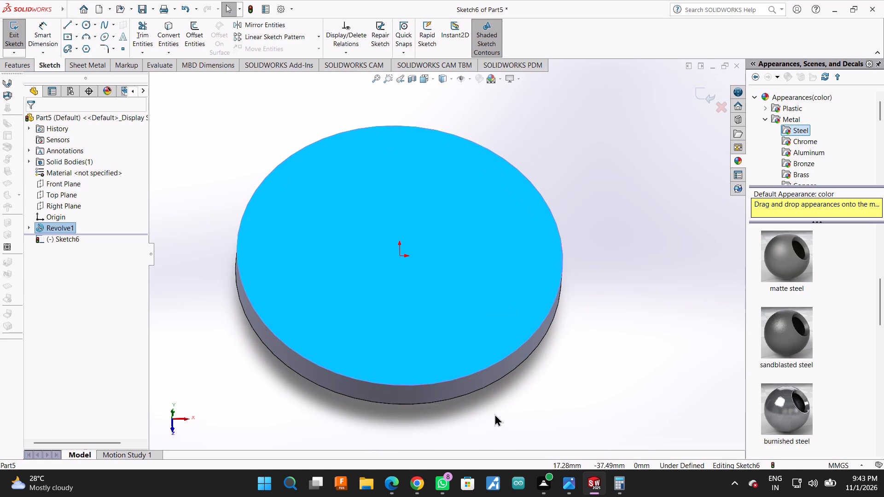
pyautogui.scroll(1, 582, 307)
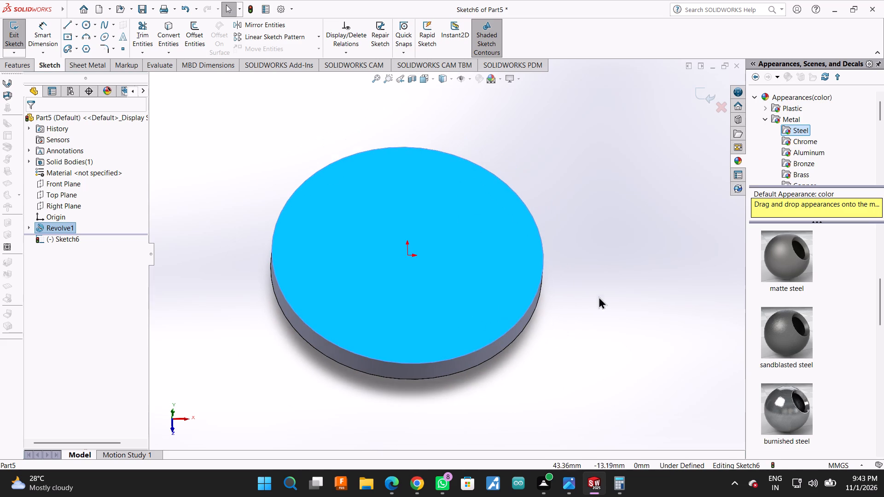
pyautogui.moveTo(599, 275); pyautogui.dragTo(596, 248, button='middle')
pyautogui.middleClick(595, 240)
pyautogui.scroll(-2, 496, 235)
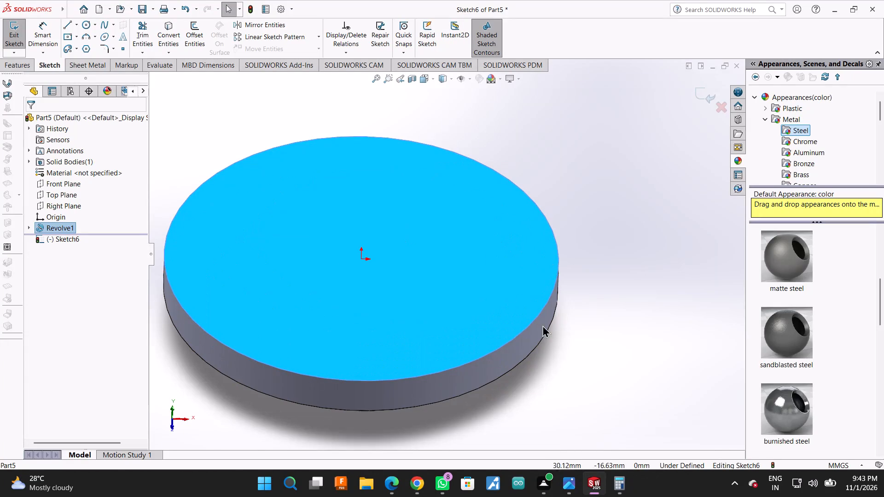
pyautogui.scroll(2, 569, 342)
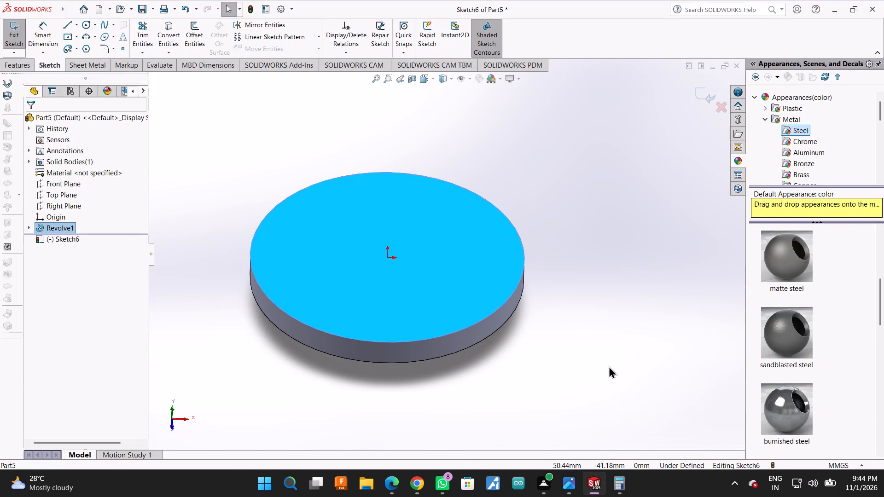
pyautogui.scroll(2, 599, 464)
pyautogui.scroll(2, 561, 393)
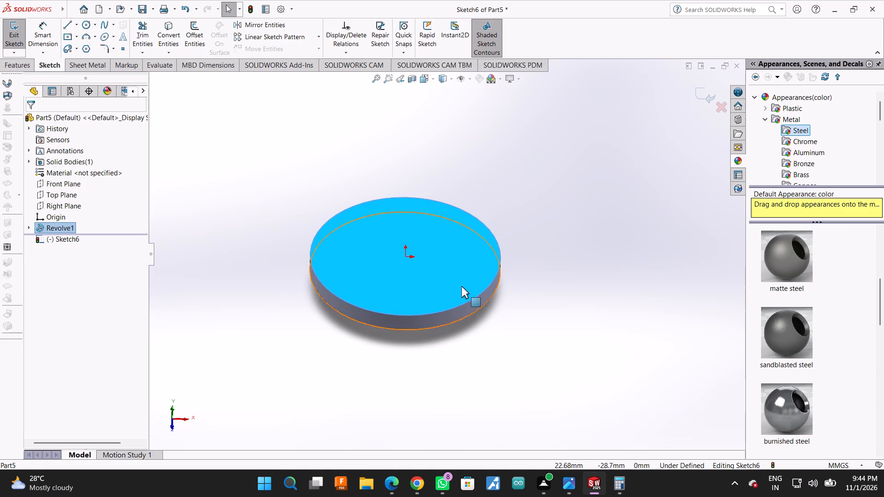
pyautogui.scroll(-3, 454, 271)
pyautogui.scroll(1, 454, 271)
pyautogui.scroll(1, 457, 314)
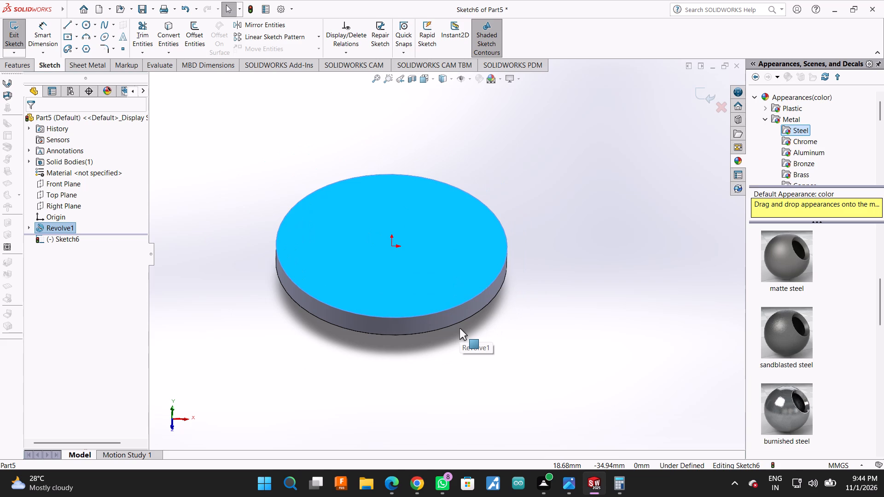
pyautogui.scroll(-2, 403, 301)
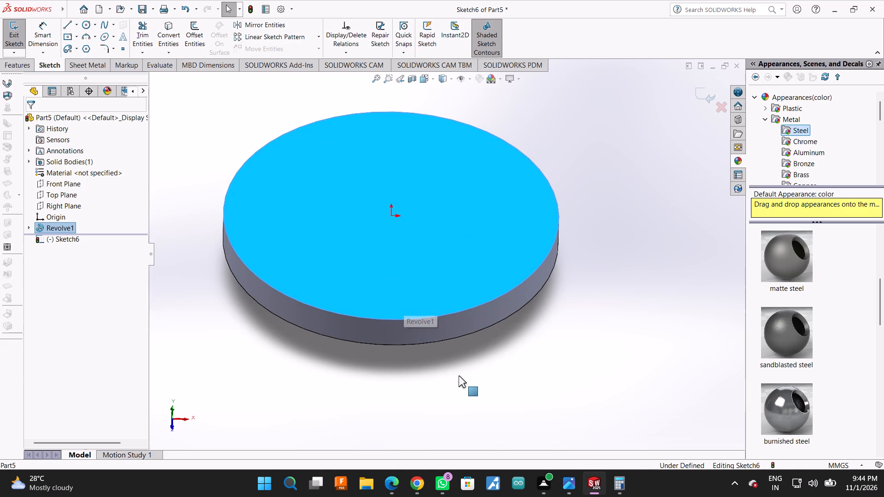
pyautogui.scroll(1, 459, 376)
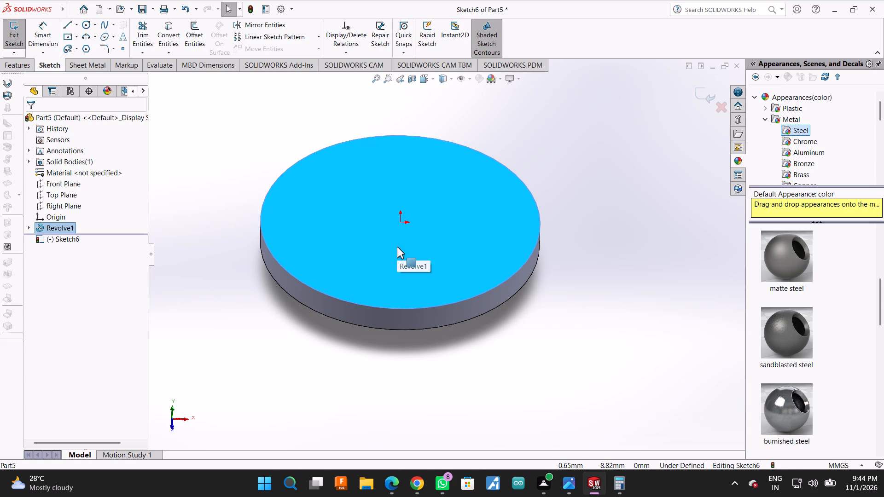
pyautogui.moveTo(481, 342); pyautogui.dragTo(498, 255, button='middle')
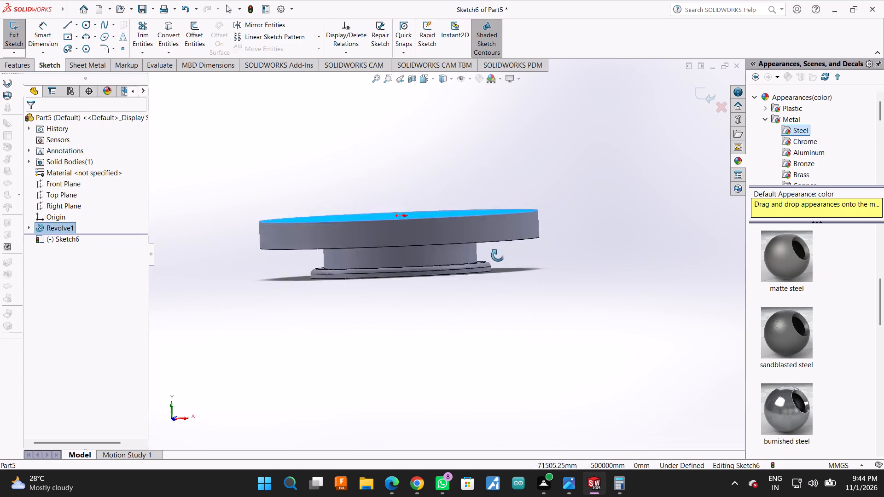
pyautogui.moveTo(498, 255); pyautogui.dragTo(501, 246, button='middle')
pyautogui.moveTo(500, 246); pyautogui.dragTo(506, 318, button='middle')
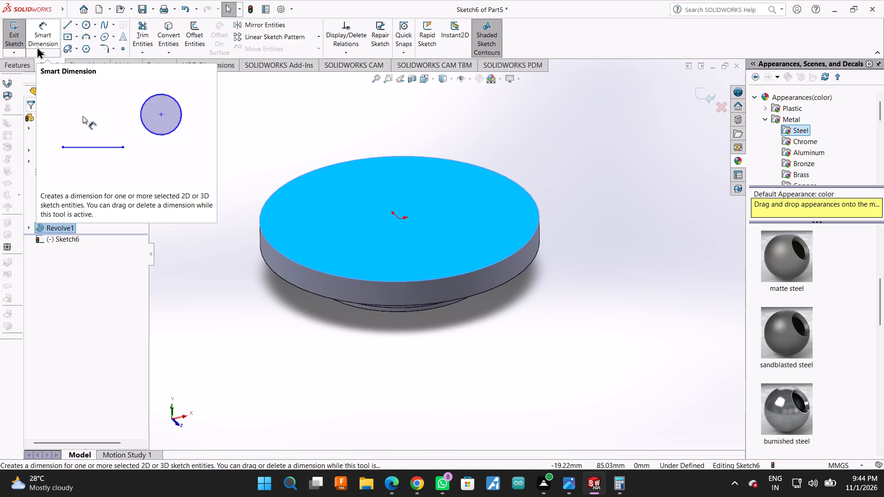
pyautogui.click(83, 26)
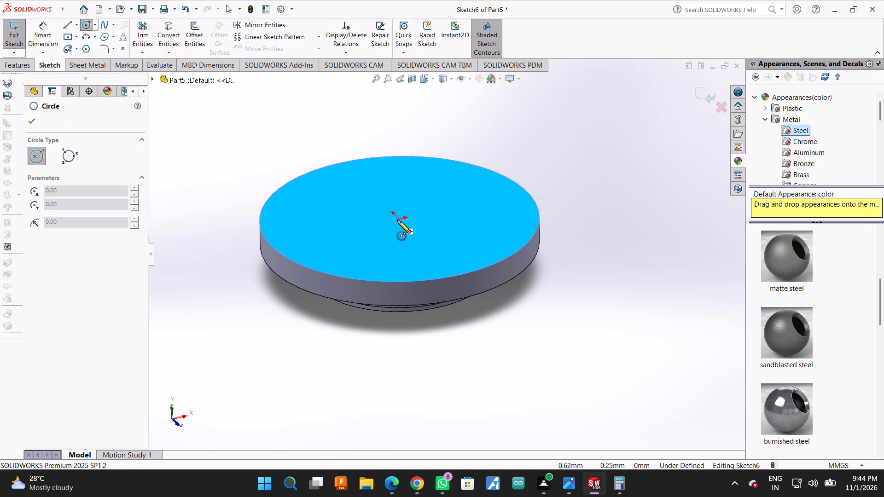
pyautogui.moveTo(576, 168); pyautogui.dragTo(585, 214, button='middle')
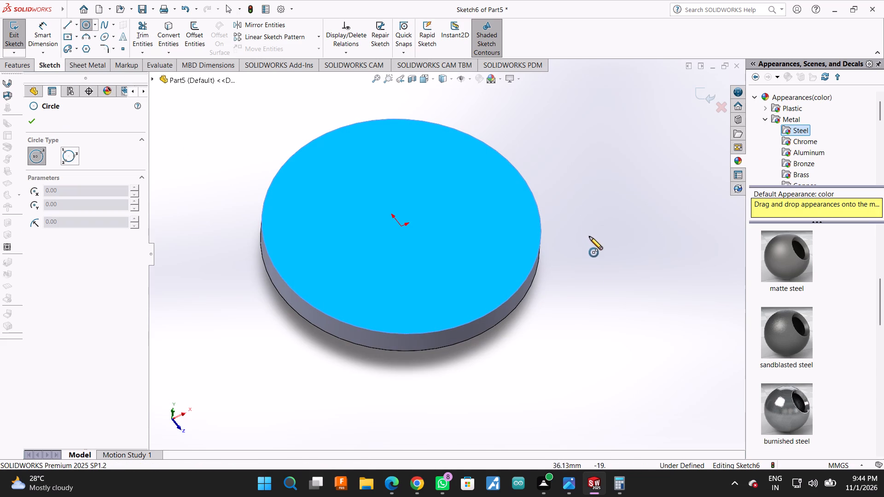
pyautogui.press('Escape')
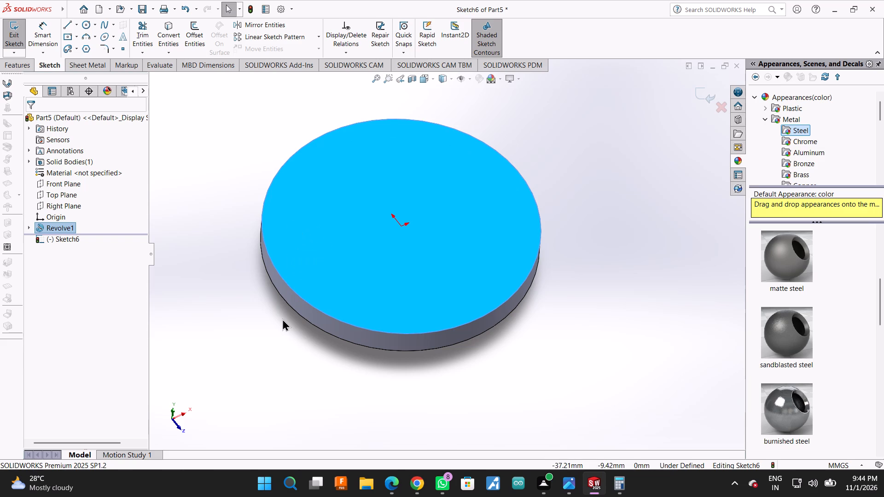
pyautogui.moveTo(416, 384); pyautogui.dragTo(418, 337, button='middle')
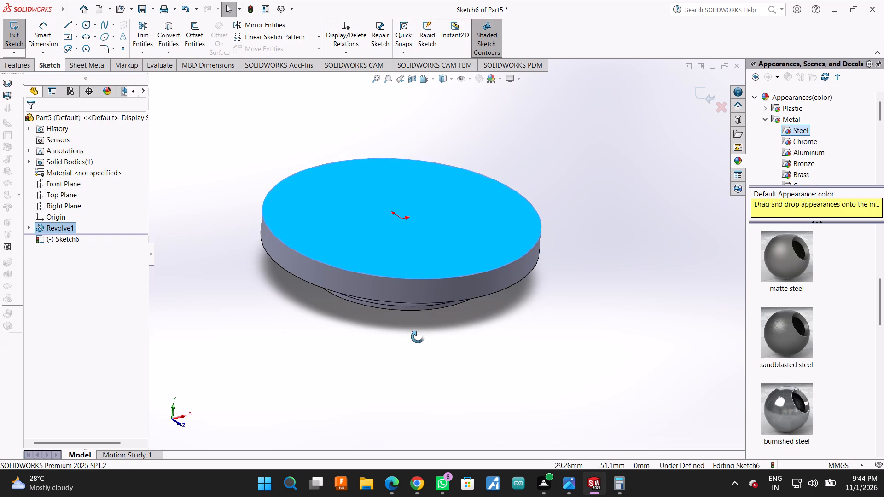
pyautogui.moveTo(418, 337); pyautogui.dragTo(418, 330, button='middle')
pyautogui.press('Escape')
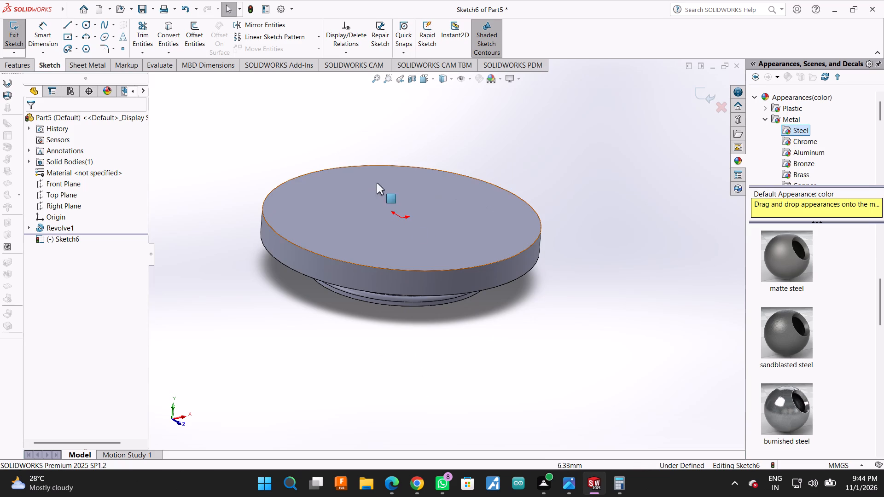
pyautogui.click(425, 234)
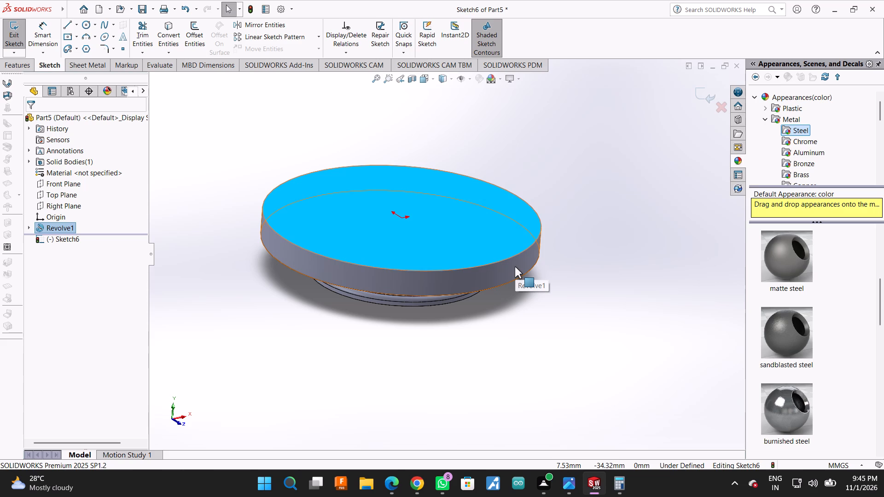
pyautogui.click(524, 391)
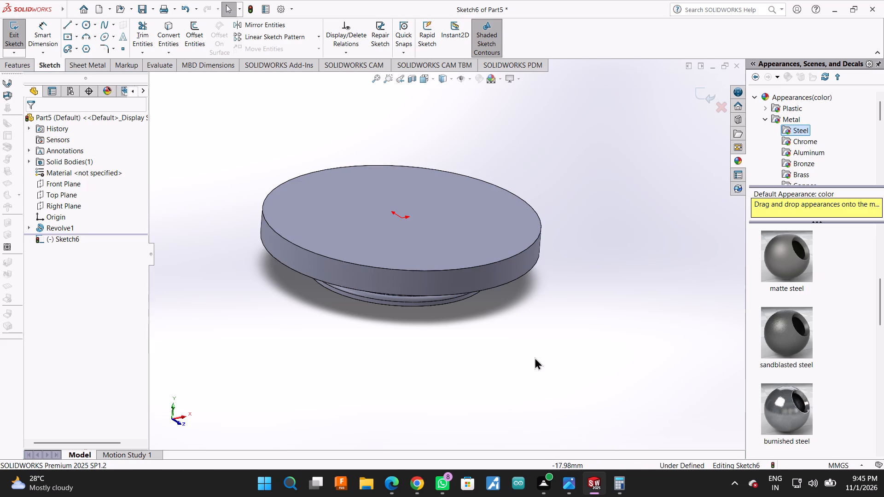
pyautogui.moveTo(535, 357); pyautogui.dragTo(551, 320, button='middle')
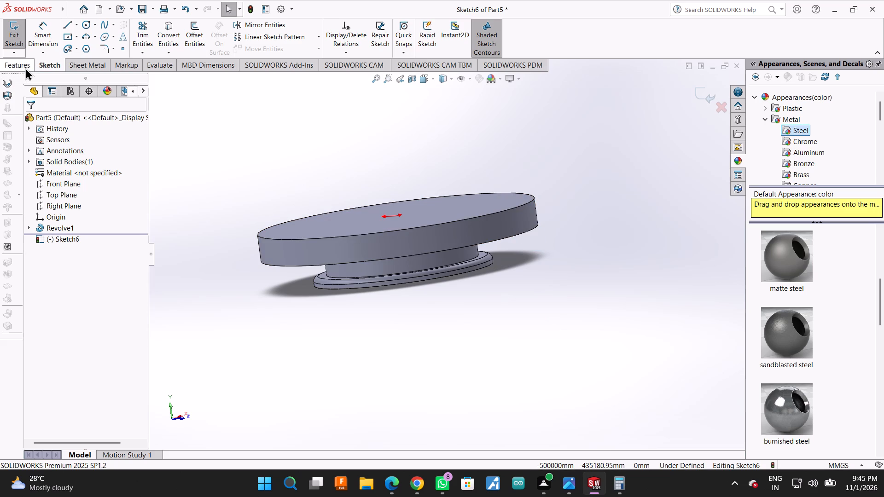
# Examine the part's underside with its smaller flange, and the stepped profile from the side.
pyautogui.click(21, 53)
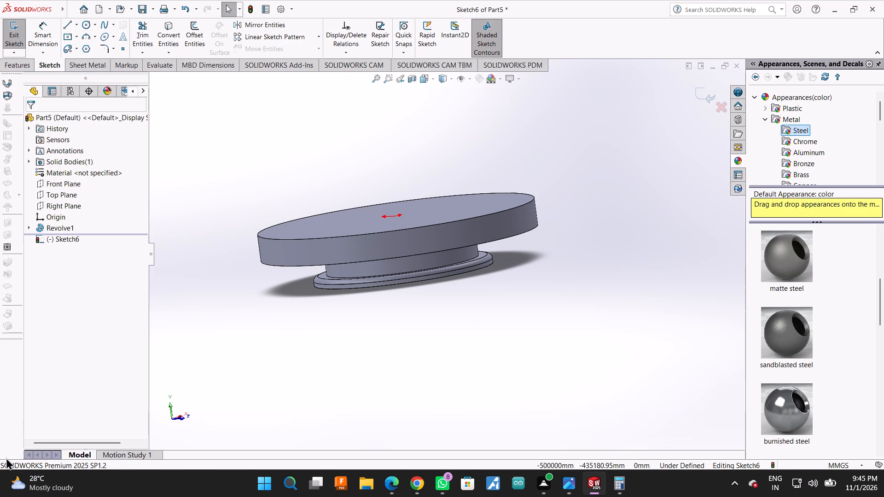
pyautogui.scroll(-1, 15, 488)
pyautogui.moveTo(599, 224); pyautogui.dragTo(564, 257, button='middle')
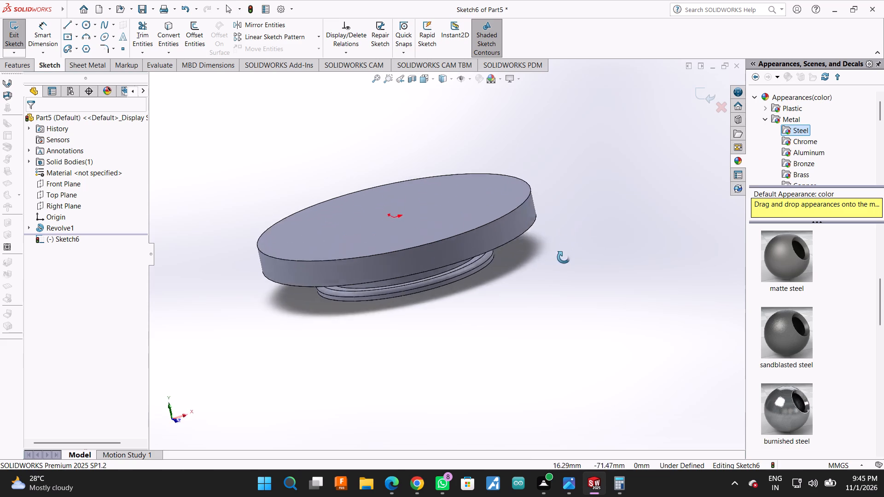
pyautogui.moveTo(564, 257); pyautogui.dragTo(522, 288, button='middle')
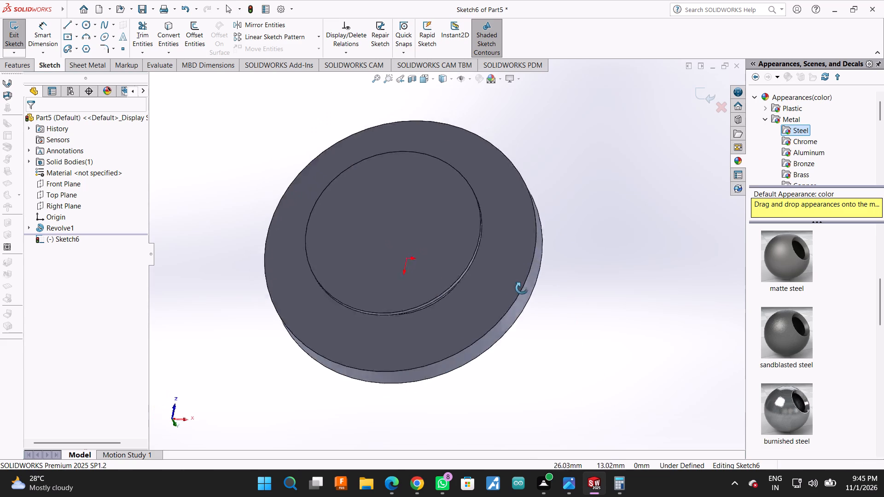
pyautogui.moveTo(522, 288); pyautogui.dragTo(411, 282, button='middle')
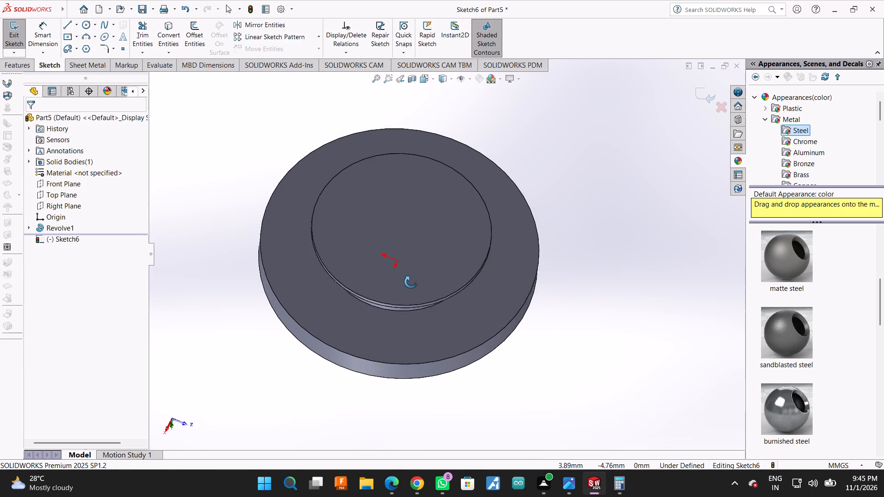
pyautogui.moveTo(411, 282); pyautogui.dragTo(411, 364, button='middle')
pyautogui.scroll(4, 439, 261)
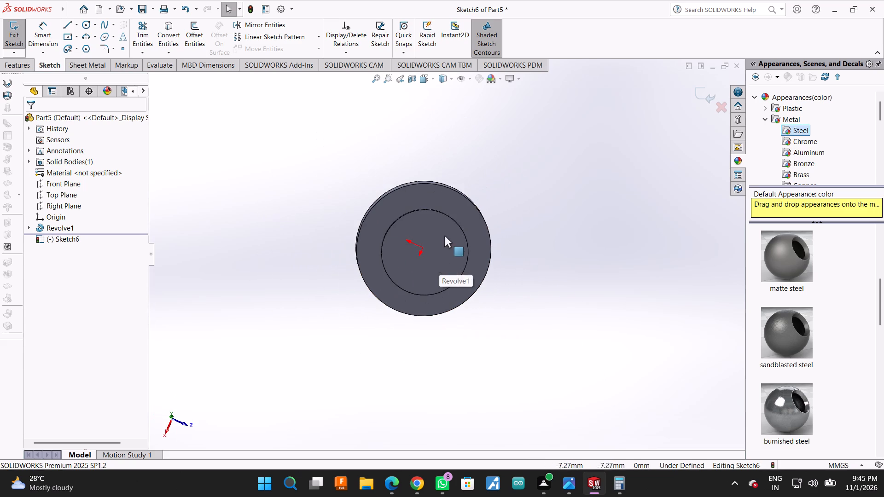
pyautogui.moveTo(466, 161); pyautogui.dragTo(468, 320, button='middle')
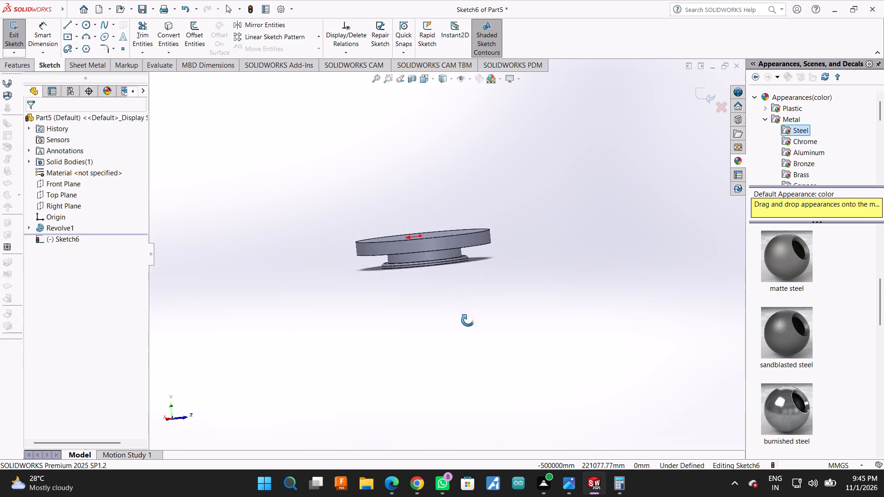
pyautogui.moveTo(468, 320); pyautogui.dragTo(469, 324, button='middle')
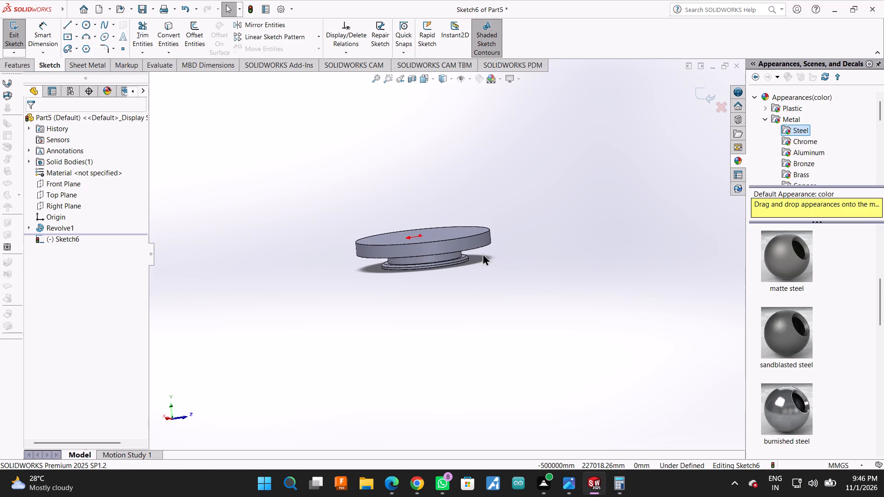
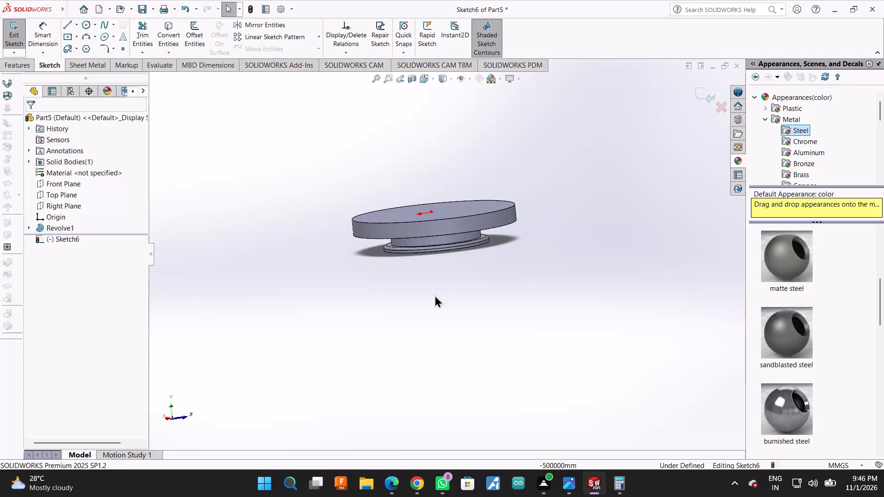
# Examine the part's underside, stepped side profile and the large disc's top face from several angles.
pyautogui.moveTo(513, 232); pyautogui.dragTo(513, 232, button='middle')
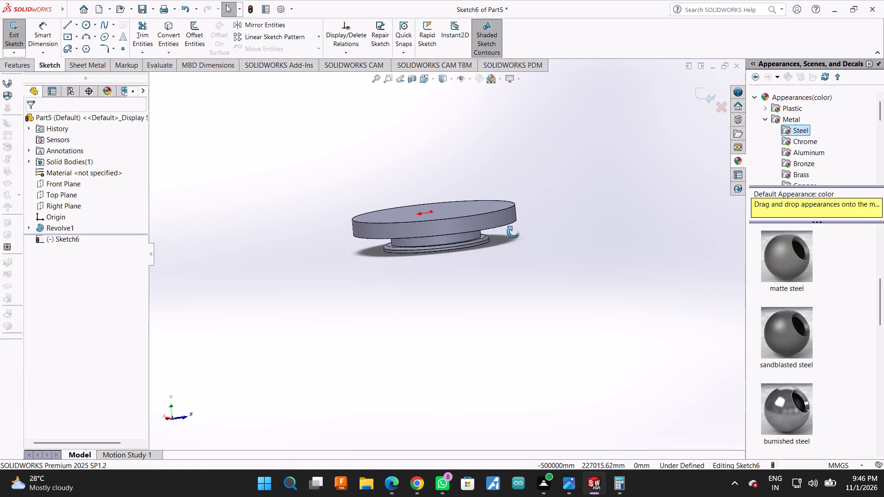
pyautogui.moveTo(513, 232); pyautogui.dragTo(572, 146, button='middle')
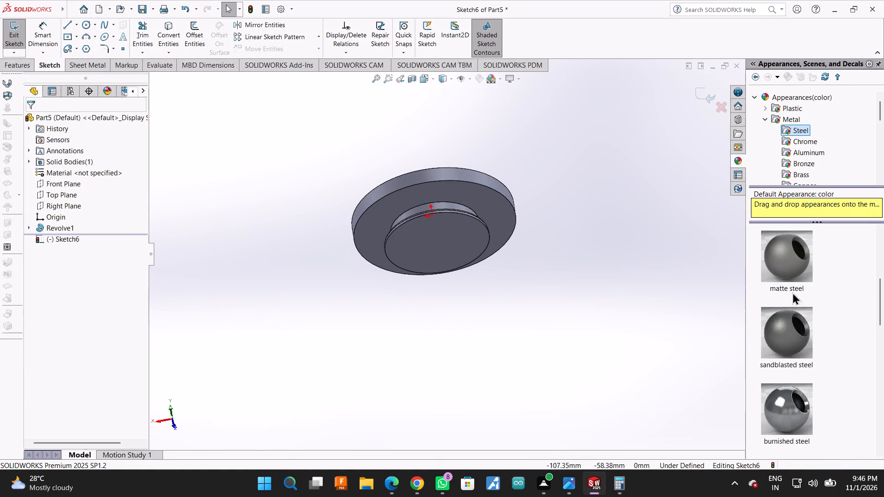
pyautogui.moveTo(745, 301); pyautogui.dragTo(750, 302)
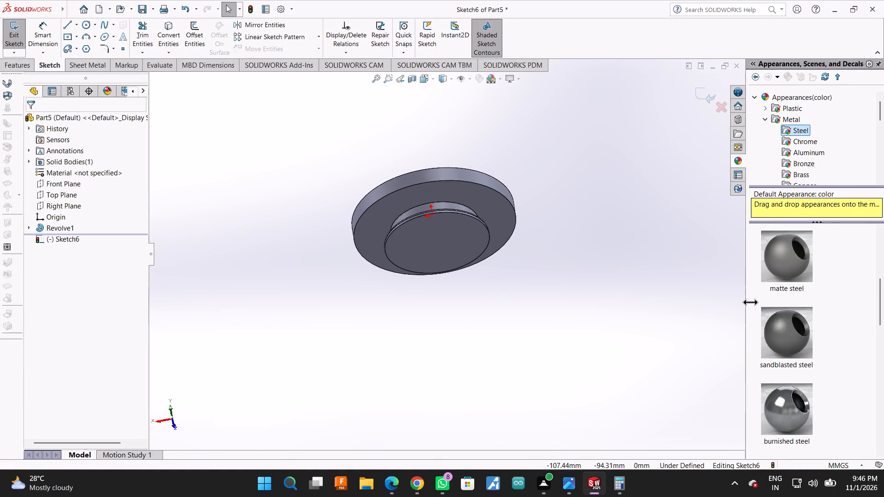
pyautogui.moveTo(750, 302); pyautogui.dragTo(883, 313)
pyautogui.moveTo(632, 173); pyautogui.dragTo(621, 218, button='middle')
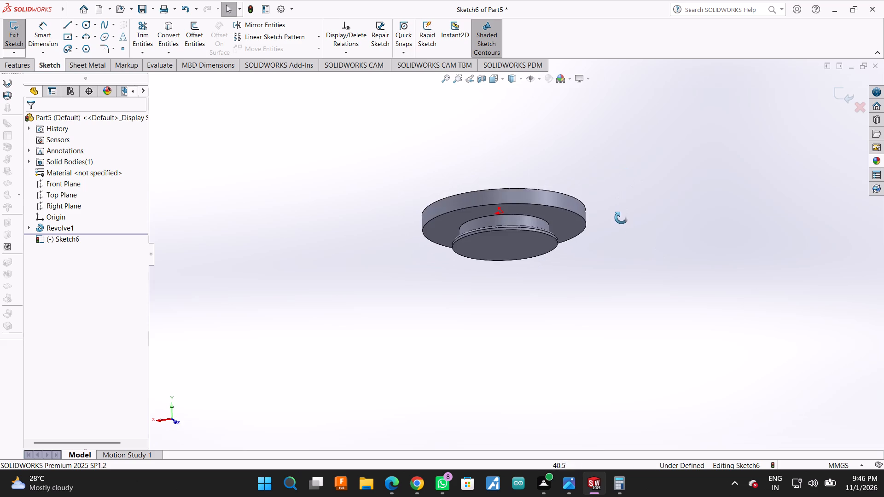
pyautogui.moveTo(621, 218); pyautogui.dragTo(621, 240, button='middle')
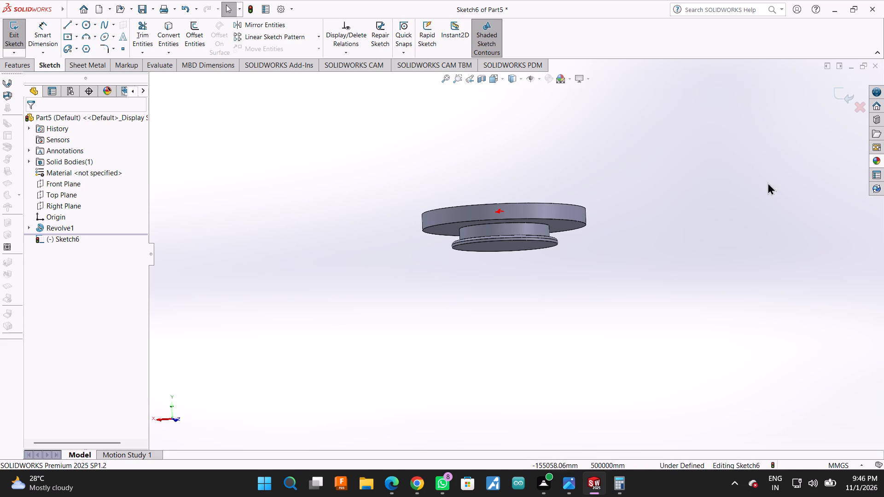
pyautogui.moveTo(651, 162); pyautogui.dragTo(657, 186, button='middle')
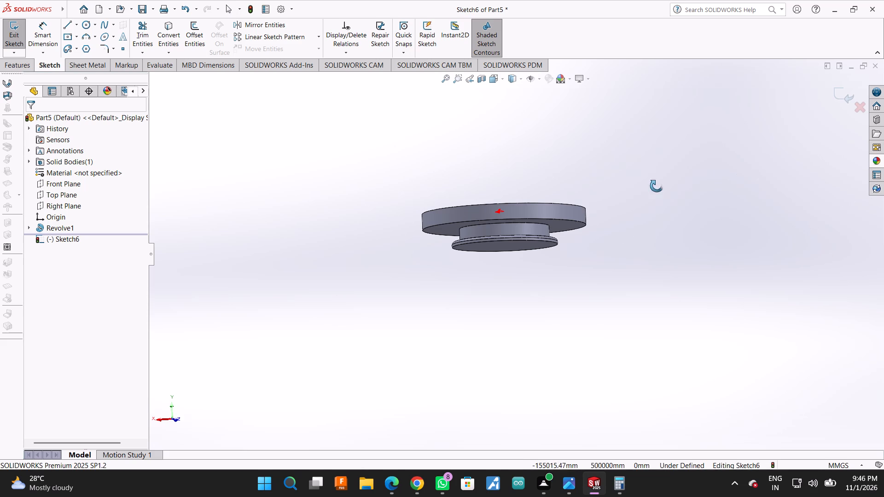
pyautogui.moveTo(657, 186); pyautogui.dragTo(658, 209, button='middle')
pyautogui.click(561, 210)
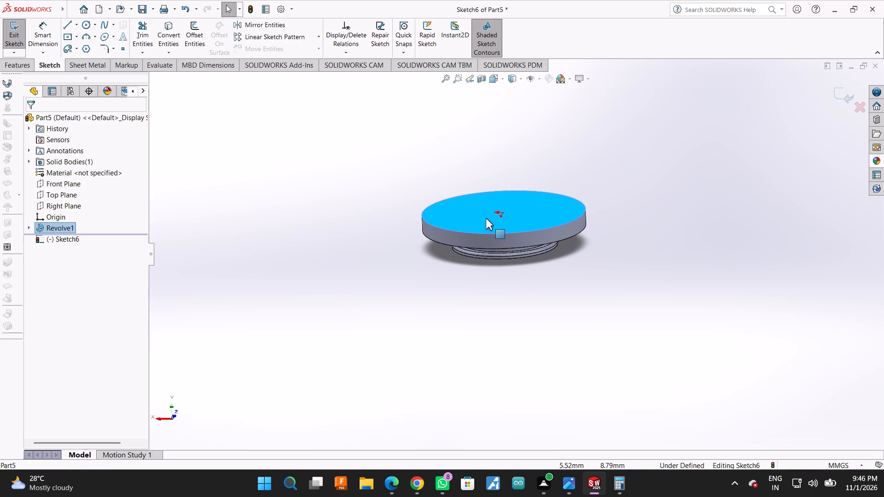
pyautogui.scroll(-1, 617, 179)
pyautogui.moveTo(619, 179); pyautogui.dragTo(634, 211, button='middle')
pyautogui.moveTo(635, 220); pyautogui.dragTo(631, 221)
pyautogui.click(485, 241)
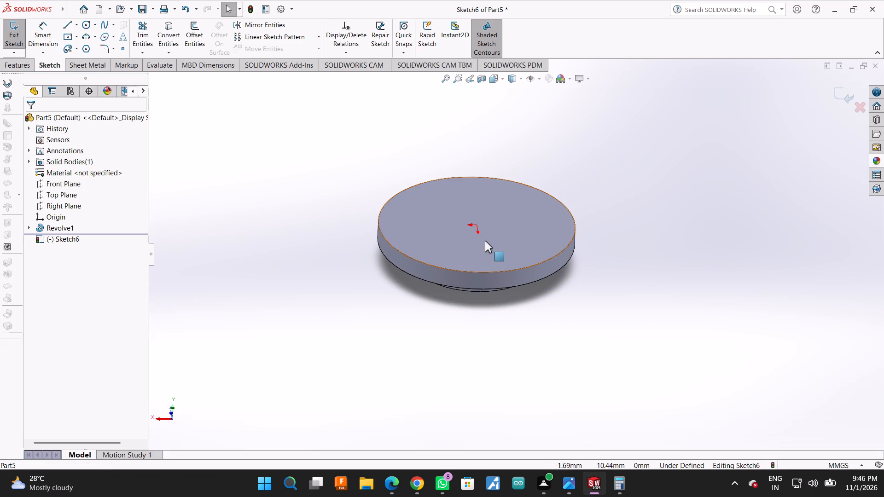
# Exit the empty sketch and start a new sketch on the large disc's flat top face.
pyautogui.rightClick(521, 210)
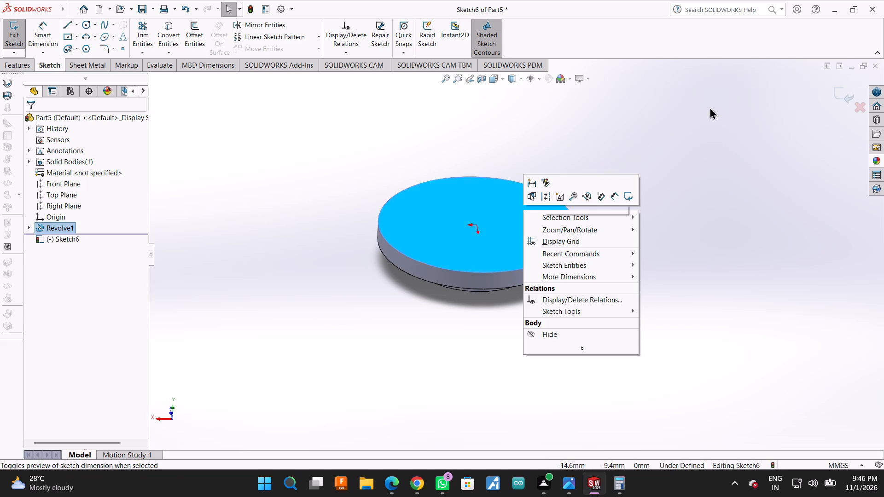
pyautogui.click(842, 96)
pyautogui.click(496, 244)
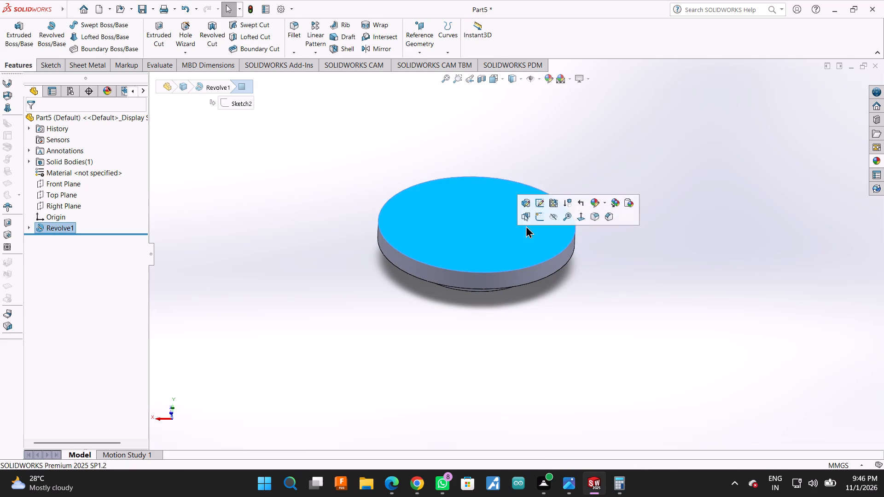
pyautogui.click(538, 217)
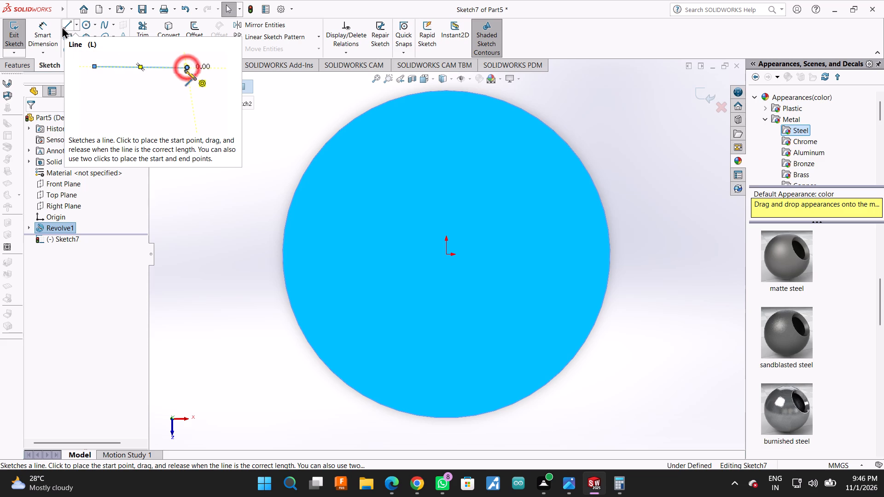
# Sketch a circle centred on the origin of the disc's top face and dimension its diameter to 20 mm.
pyautogui.click(86, 20)
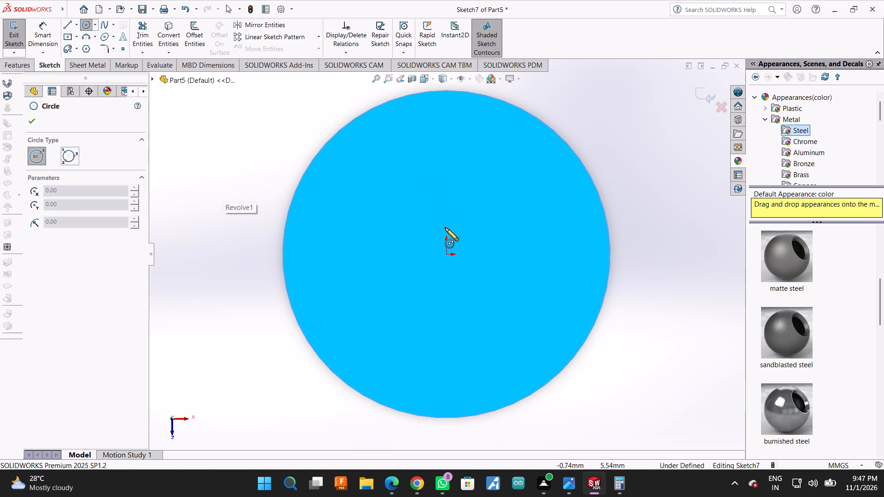
pyautogui.click(447, 256)
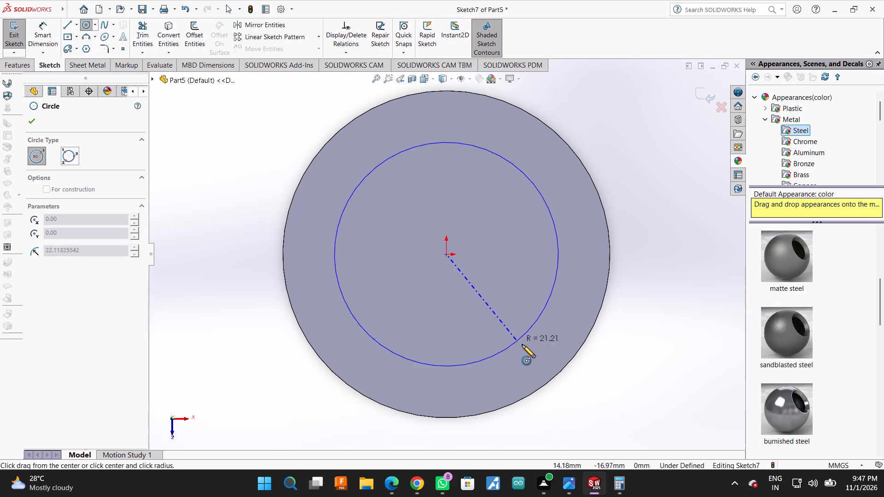
pyautogui.click(503, 314)
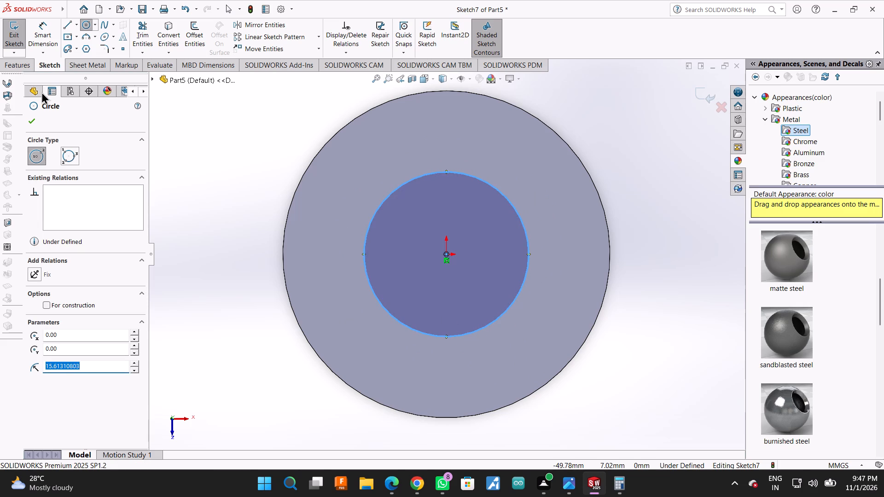
pyautogui.click(47, 29)
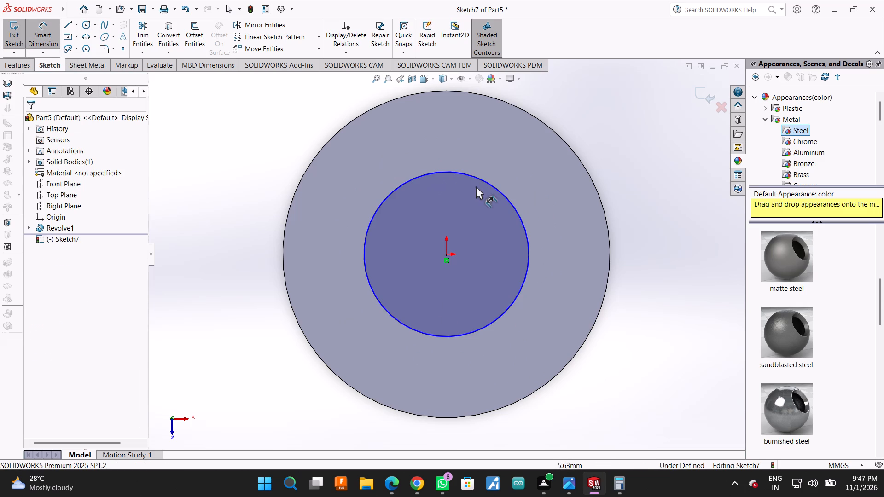
pyautogui.click(478, 178)
pyautogui.click(627, 130)
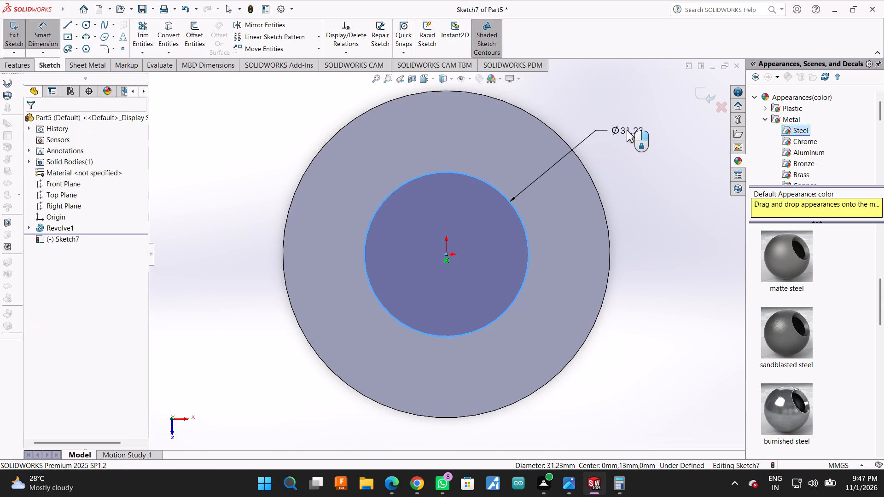
pyautogui.write('20')
pyautogui.press('Return')
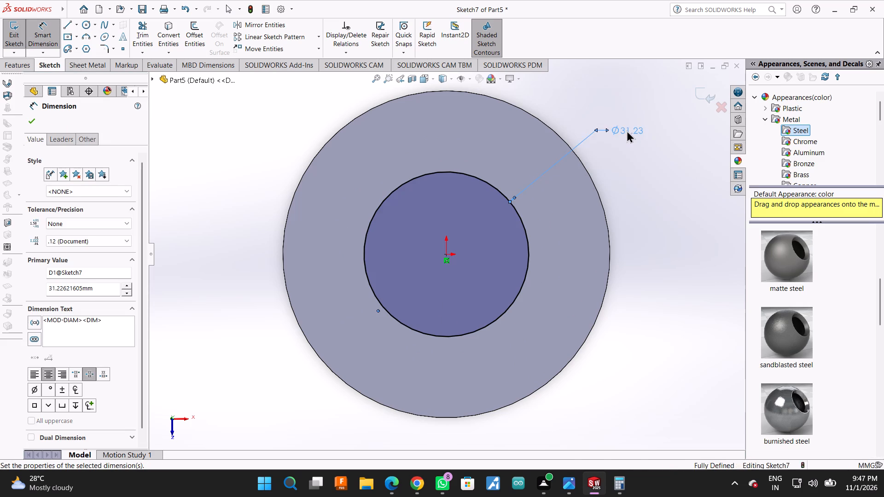
pyautogui.click(26, 121)
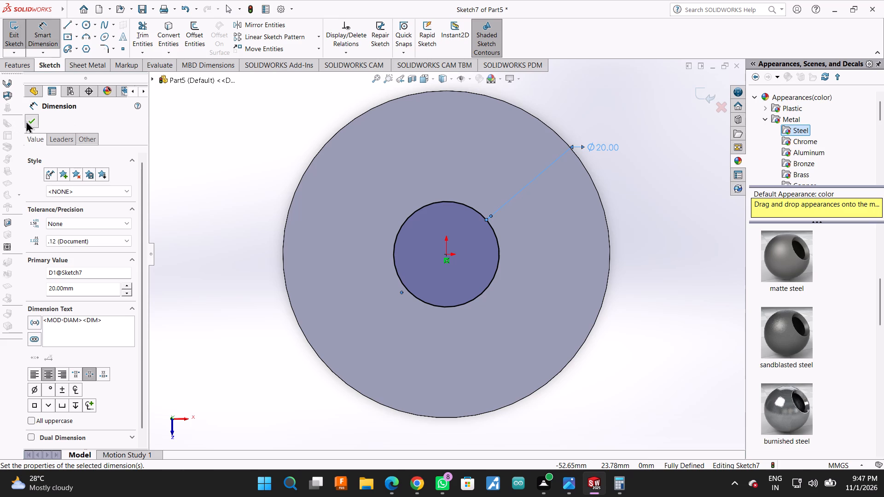
# Draw vertical and horizontal centerlines through the origin, each spanning the disc from edge to edge.
pyautogui.click(70, 28)
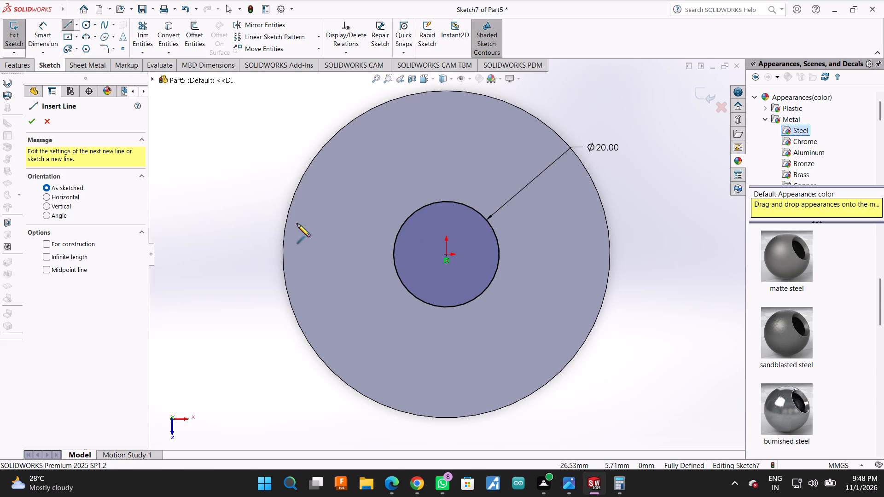
pyautogui.click(424, 208)
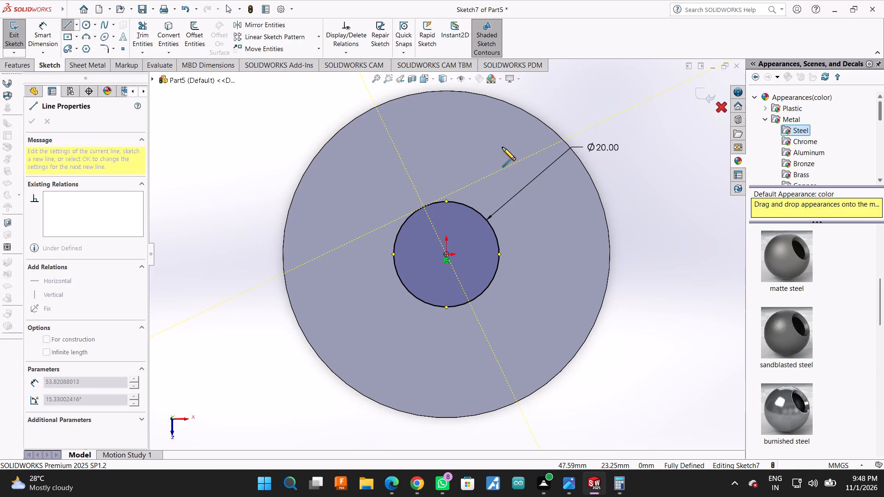
pyautogui.click(77, 25)
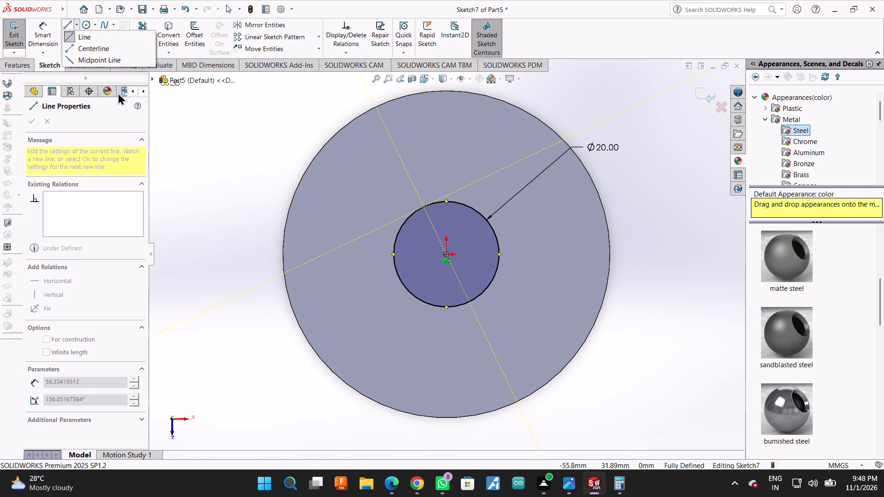
pyautogui.click(99, 52)
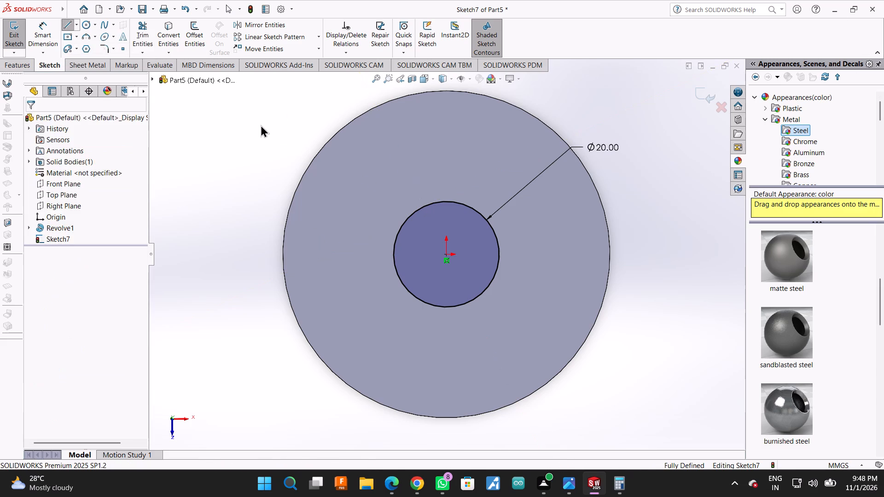
pyautogui.click(448, 89)
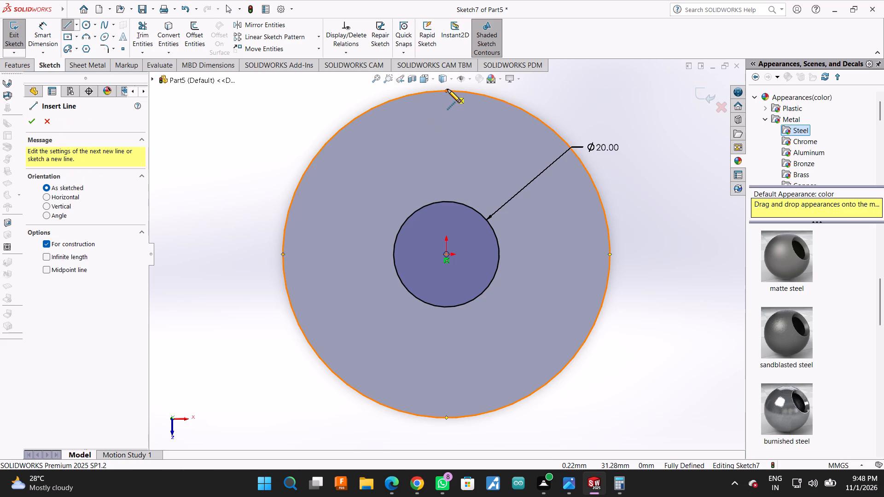
pyautogui.click(446, 419)
pyautogui.press('Escape')
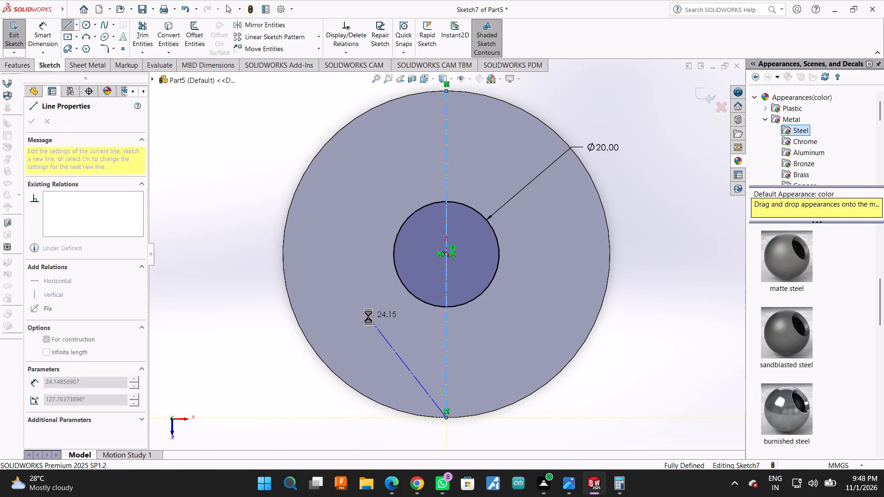
pyautogui.click(78, 23)
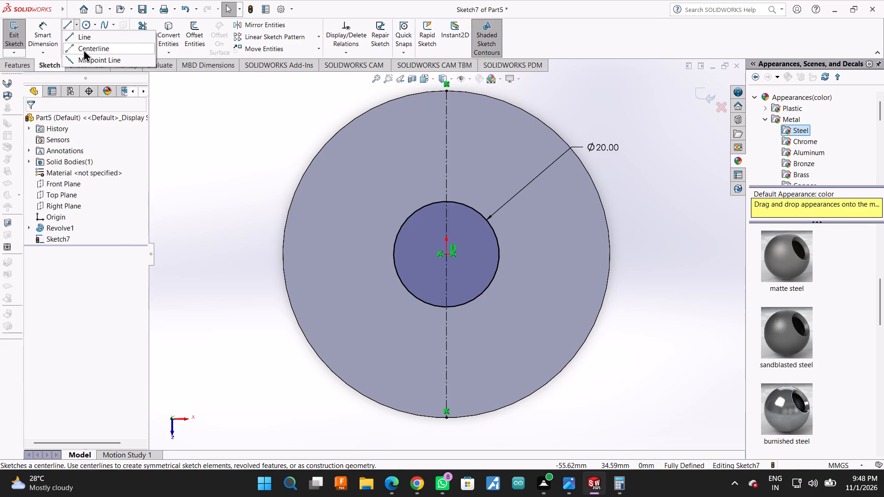
pyautogui.click(83, 49)
pyautogui.click(283, 255)
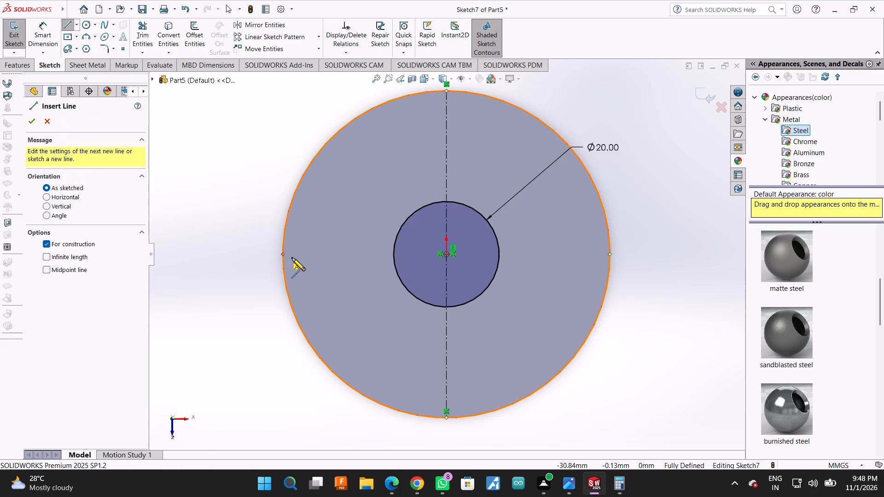
pyautogui.click(610, 254)
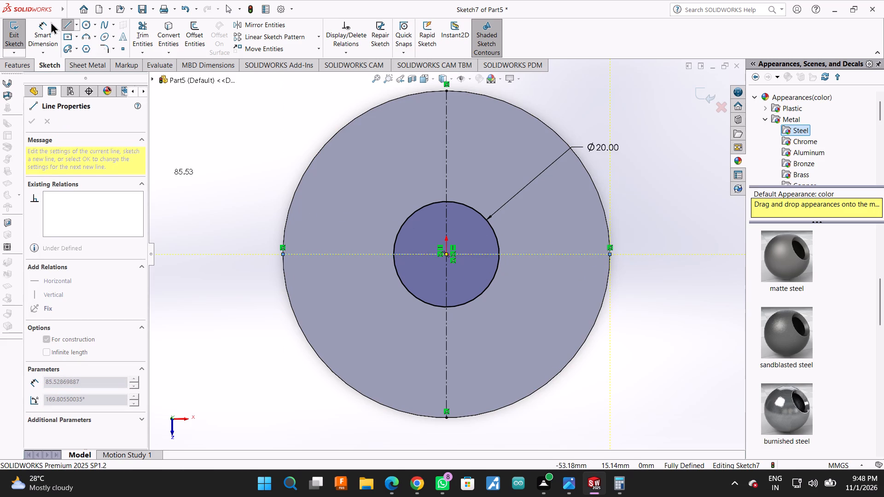
# Sketch an open three-line slot outline left of the vertical centerline, with verticals about 27 and 25 mm long from the disc's upper edge.
pyautogui.click(64, 22)
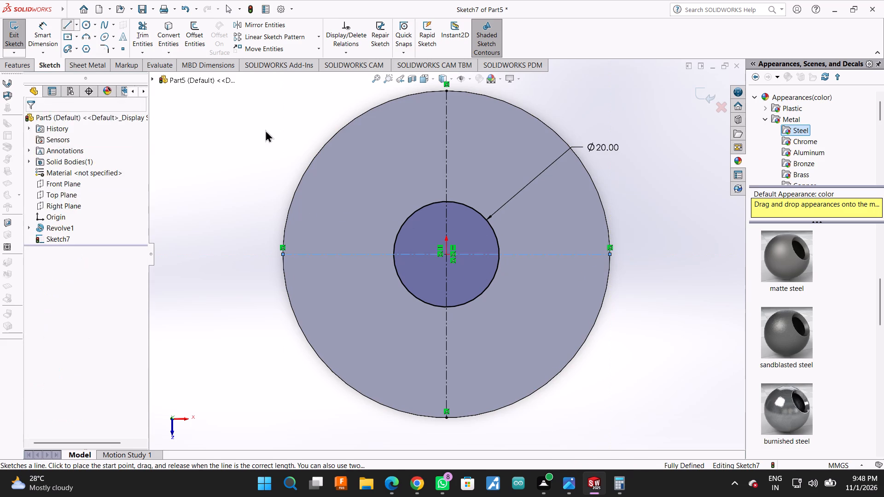
pyautogui.click(427, 91)
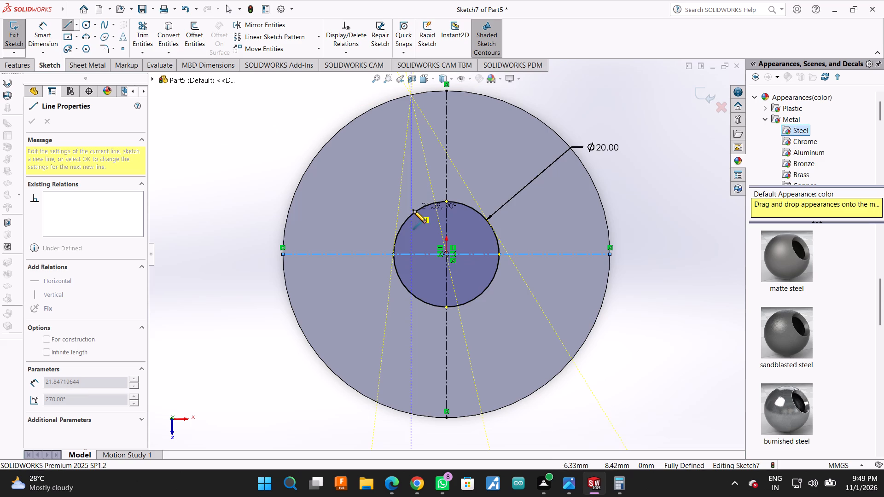
pyautogui.click(413, 238)
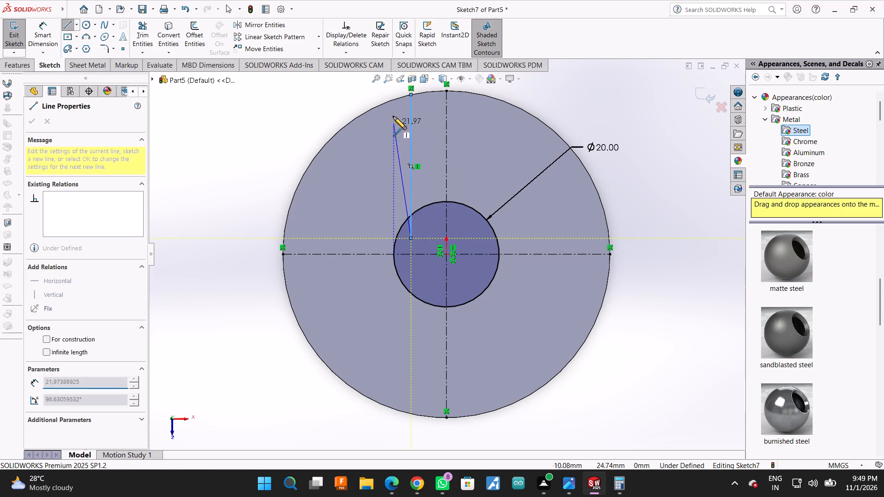
pyautogui.click(372, 240)
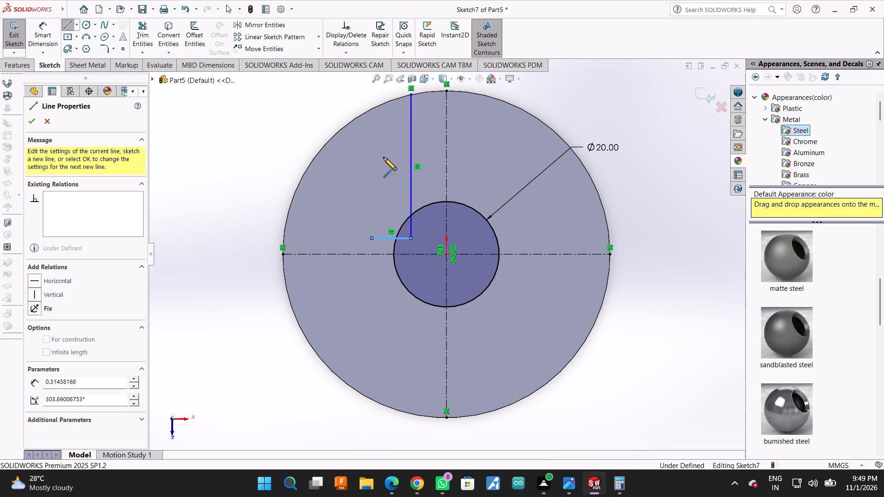
pyautogui.click(381, 106)
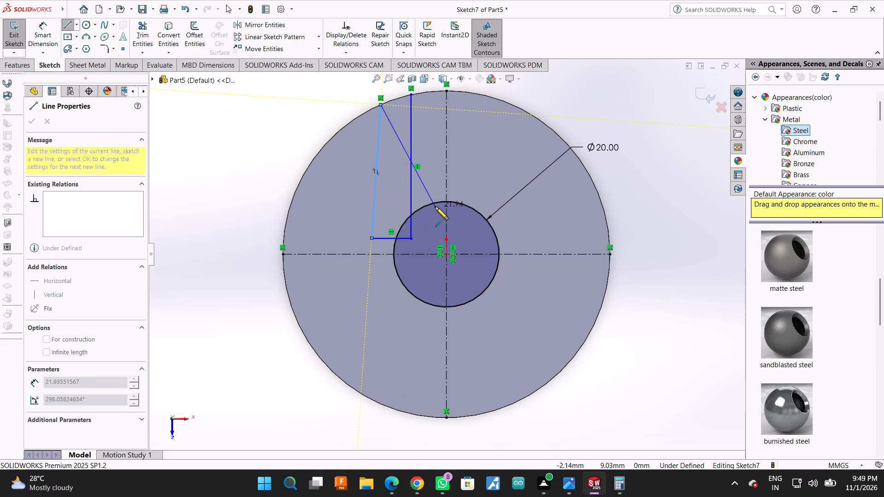
pyautogui.hotkey('ctrl', 'z')
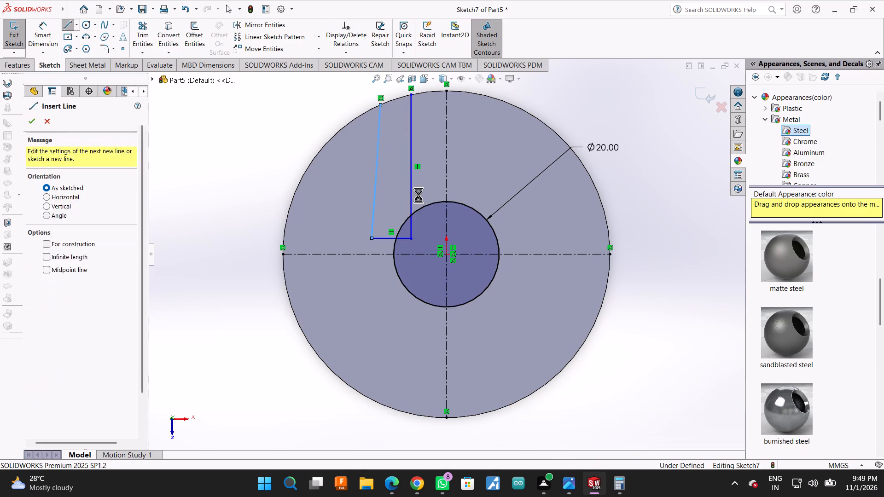
pyautogui.click(66, 25)
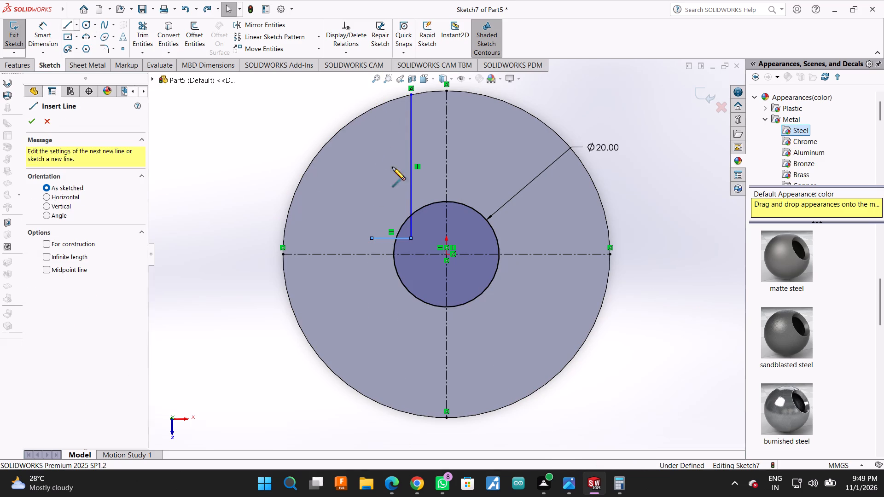
pyautogui.click(371, 109)
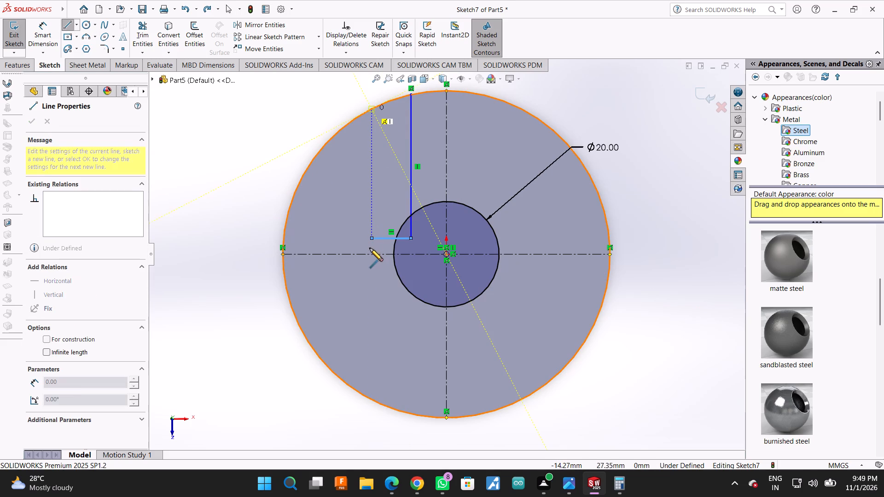
pyautogui.click(371, 238)
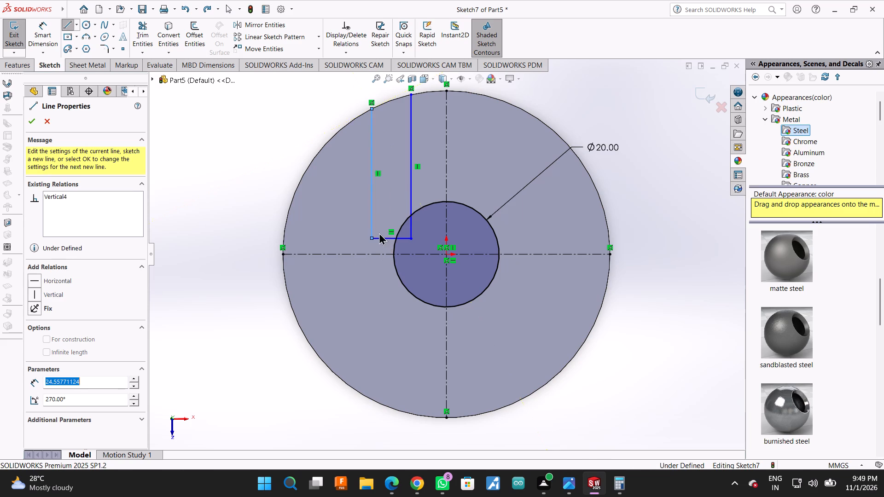
pyautogui.press('Escape')
# Dimension the left outline's inner vertical line 5 mm from the vertical centerline.
pyautogui.click(49, 28)
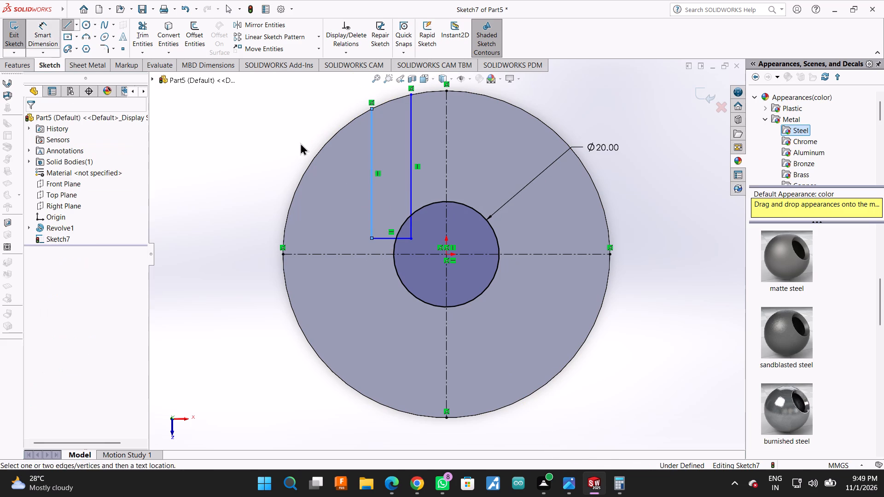
pyautogui.click(412, 133)
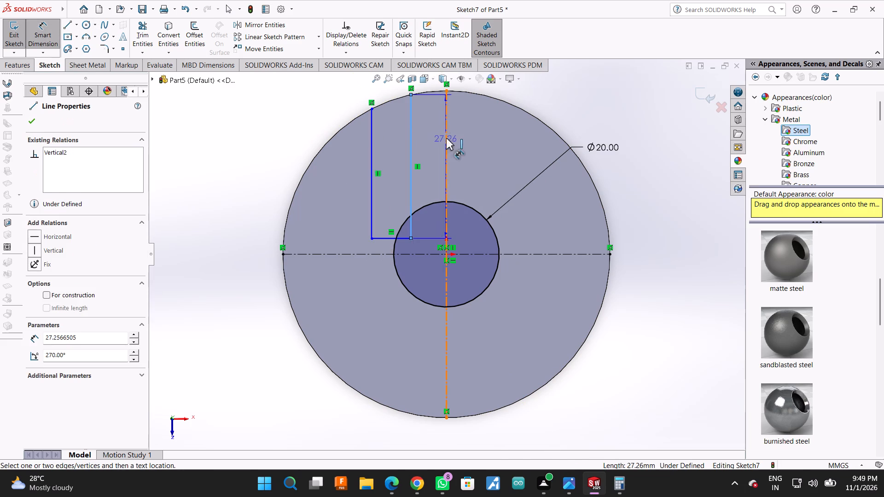
pyautogui.click(446, 138)
pyautogui.click(427, 330)
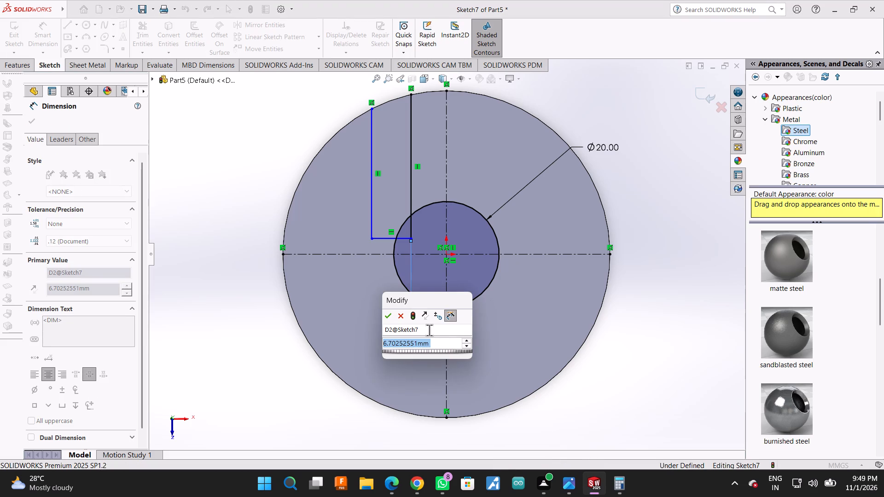
pyautogui.press('5')
pyautogui.press('Return')
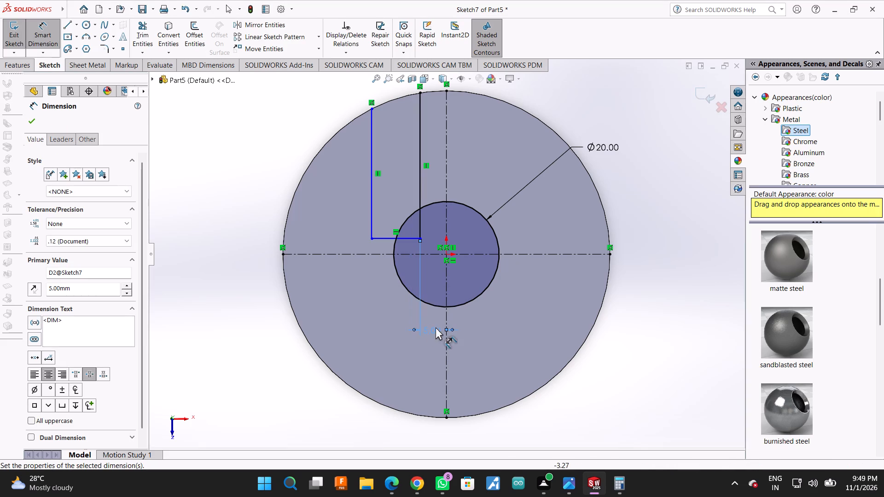
# Dimension the left outline's outer vertical line 10 mm from the vertical centerline.
pyautogui.click(372, 205)
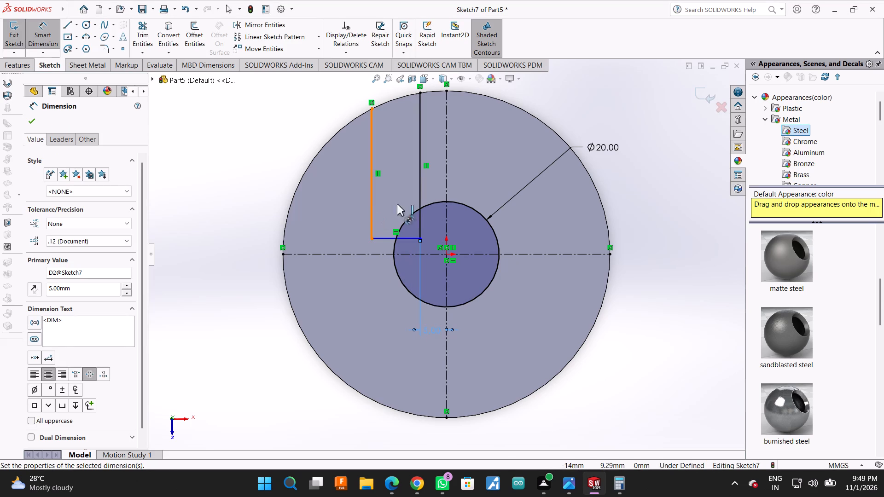
pyautogui.click(448, 179)
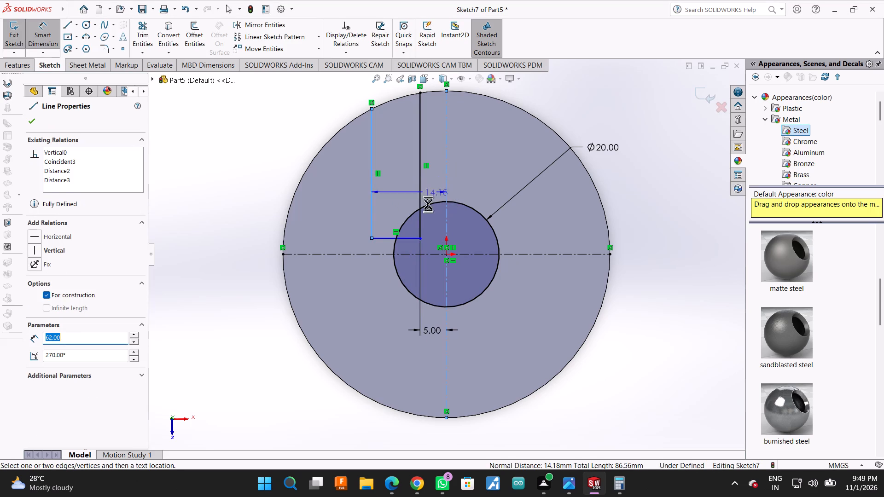
pyautogui.click(401, 360)
pyautogui.write('10')
pyautogui.press('Return')
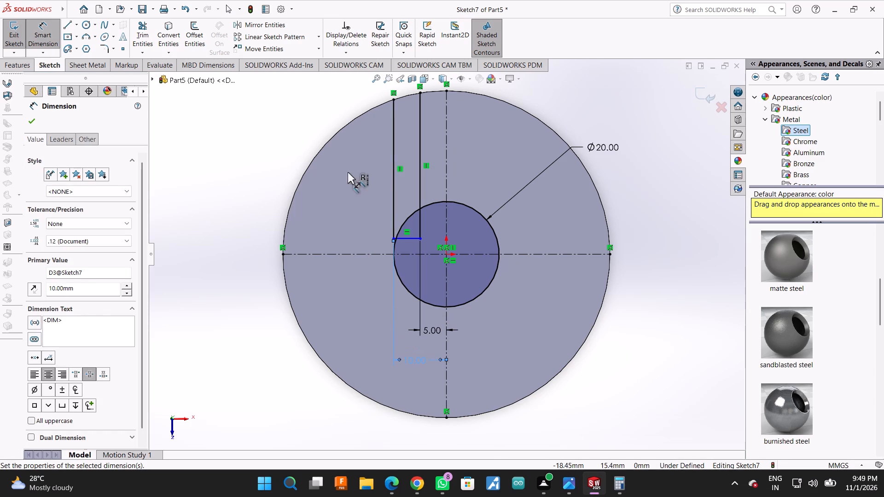
pyautogui.click(29, 115)
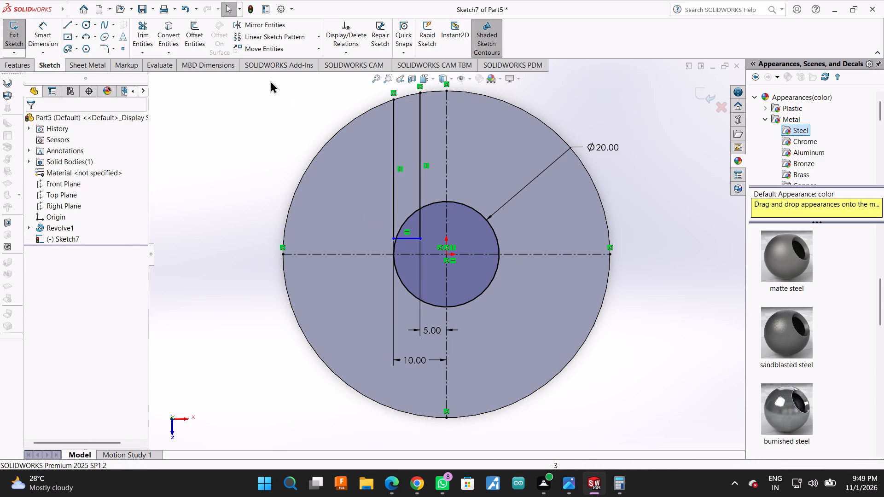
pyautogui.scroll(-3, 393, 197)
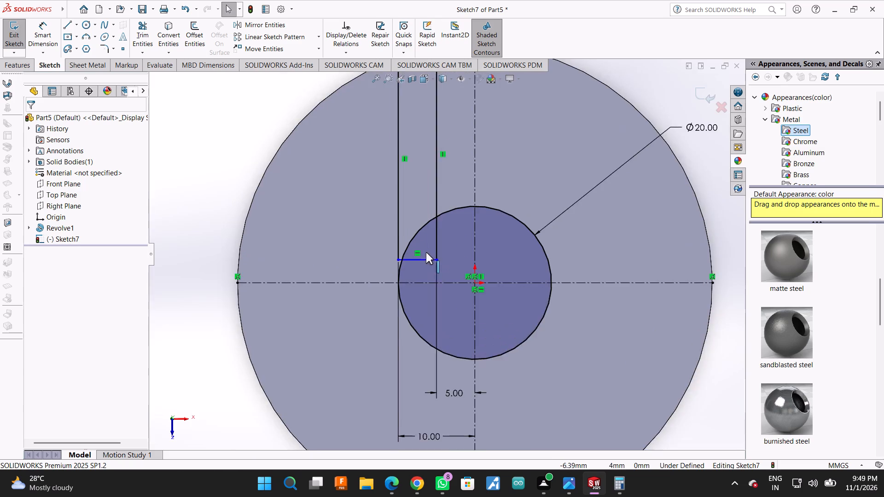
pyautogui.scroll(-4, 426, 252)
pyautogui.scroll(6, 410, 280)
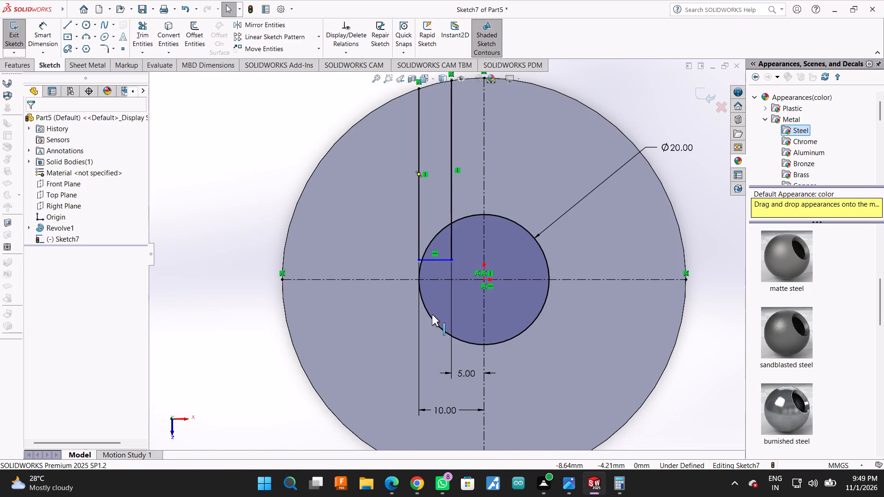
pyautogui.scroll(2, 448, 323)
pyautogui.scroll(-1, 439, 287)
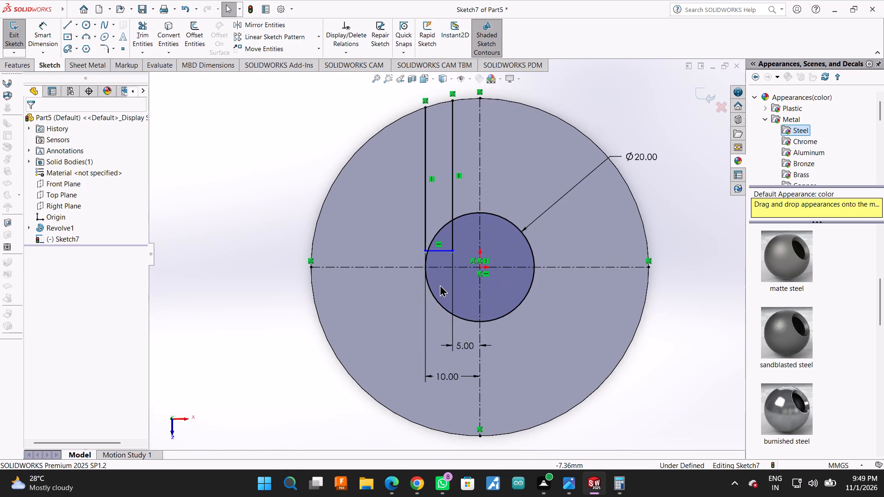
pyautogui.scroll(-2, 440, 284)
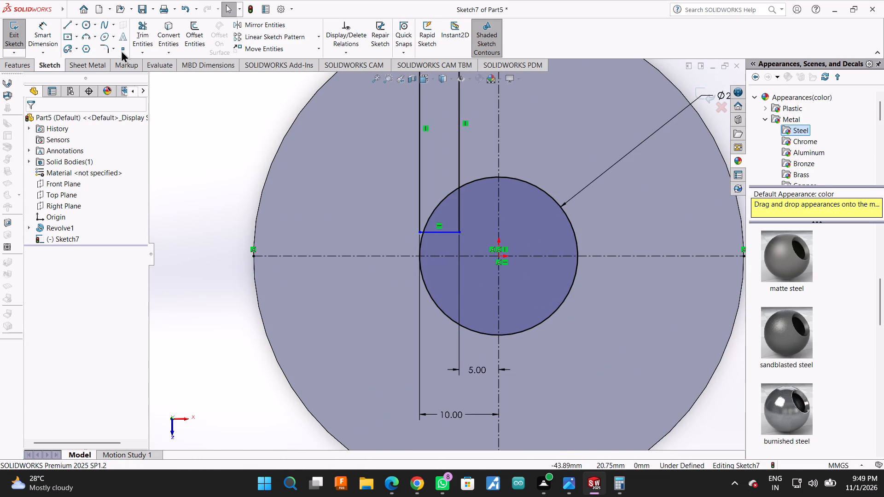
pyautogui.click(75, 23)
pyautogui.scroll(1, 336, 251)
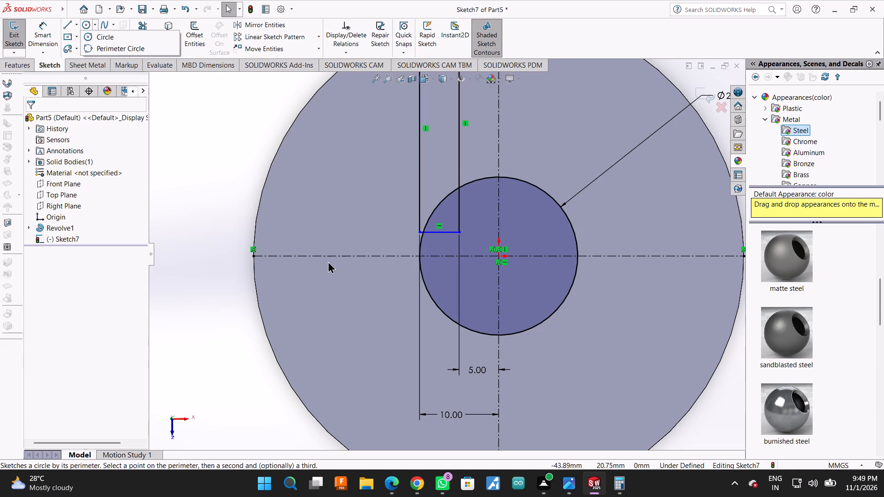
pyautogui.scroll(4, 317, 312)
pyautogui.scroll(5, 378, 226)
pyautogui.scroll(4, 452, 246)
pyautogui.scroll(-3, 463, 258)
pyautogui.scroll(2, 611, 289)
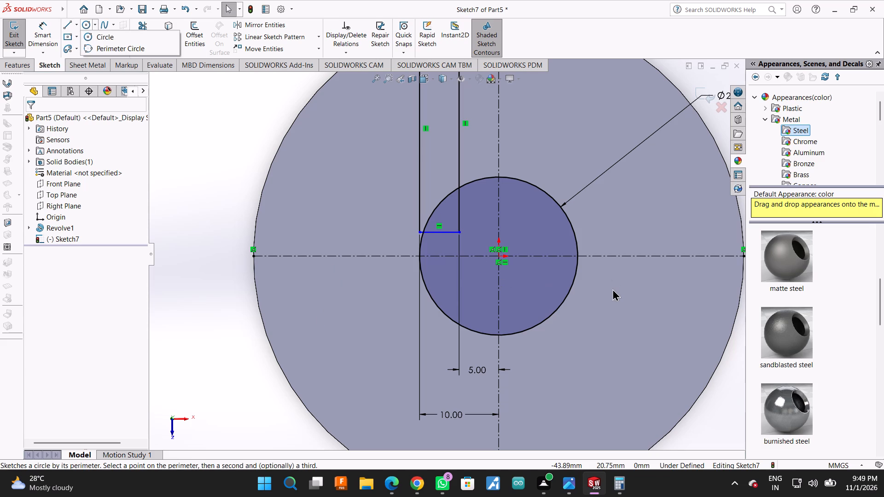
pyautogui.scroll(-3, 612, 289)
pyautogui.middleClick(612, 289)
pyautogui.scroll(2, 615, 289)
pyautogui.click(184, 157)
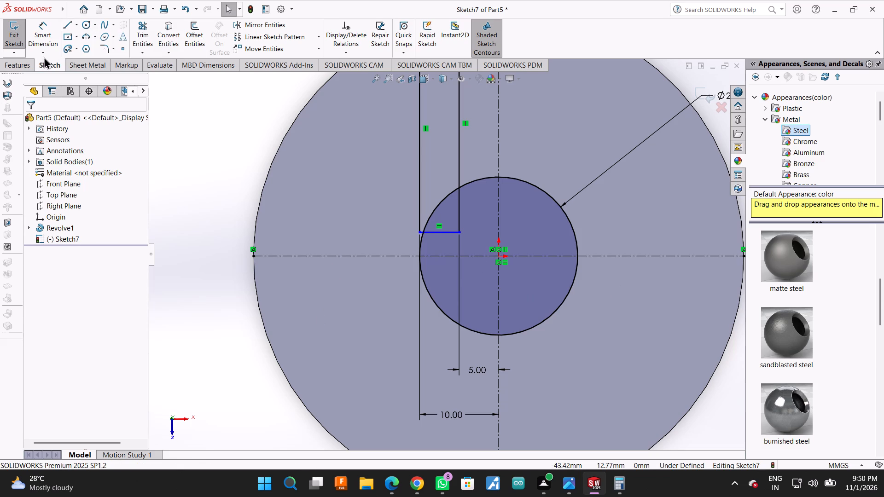
# Sketch a matching open three-line outline right of the vertical centerline, with verticals about 28 and 26 mm long from the disc's upper edge.
pyautogui.click(69, 24)
pyautogui.scroll(4, 436, 218)
pyautogui.scroll(-2, 467, 187)
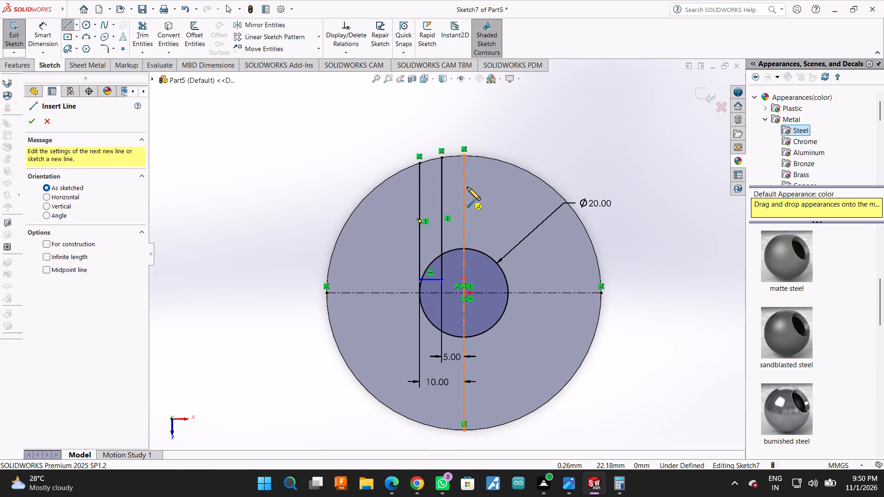
pyautogui.click(481, 157)
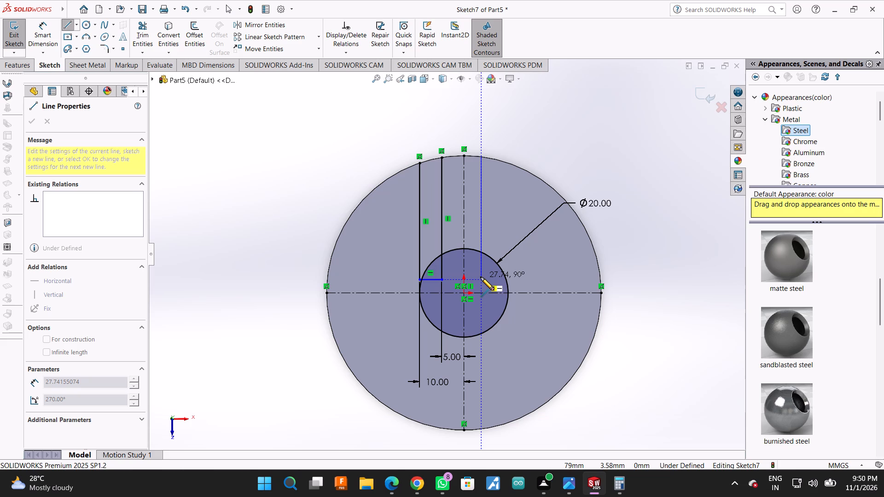
pyautogui.click(510, 278)
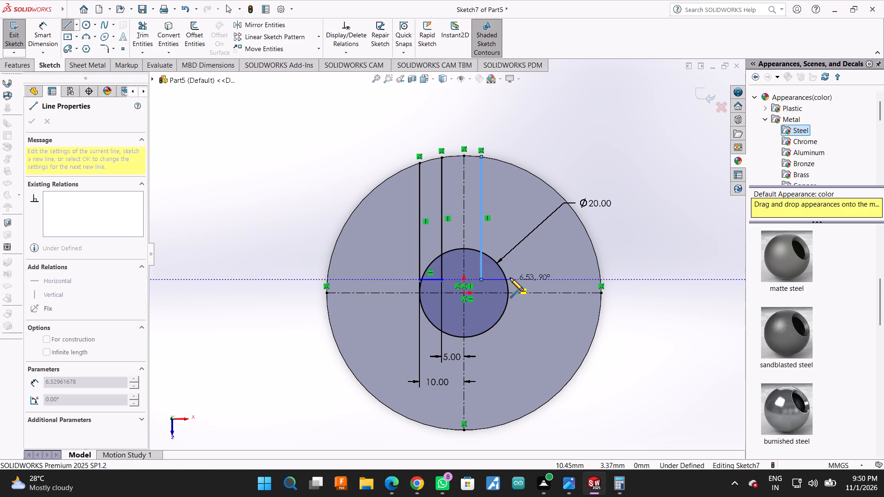
pyautogui.click(512, 164)
# Dimension the right outline's inner vertical line 5 mm from the vertical centerline.
pyautogui.click(52, 24)
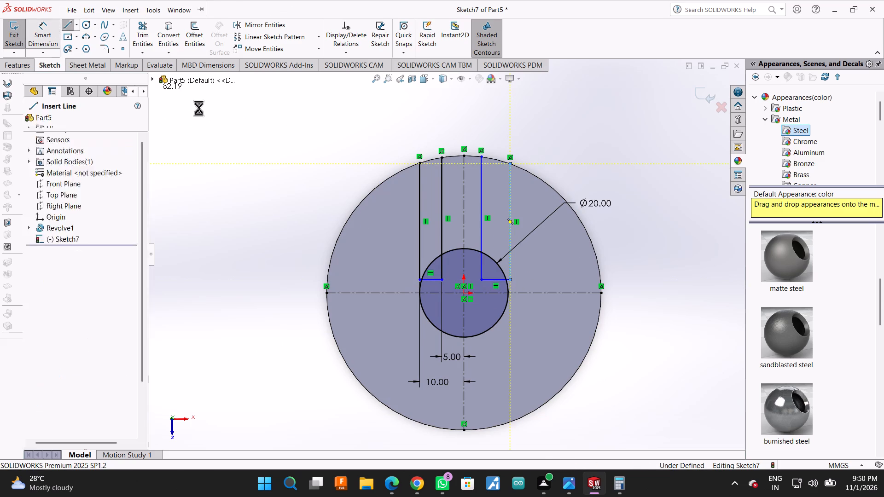
pyautogui.click(465, 265)
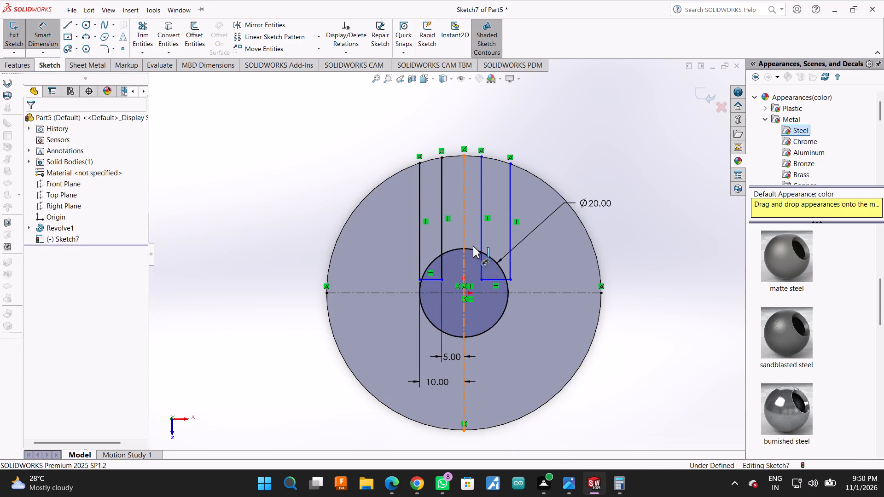
pyautogui.click(480, 241)
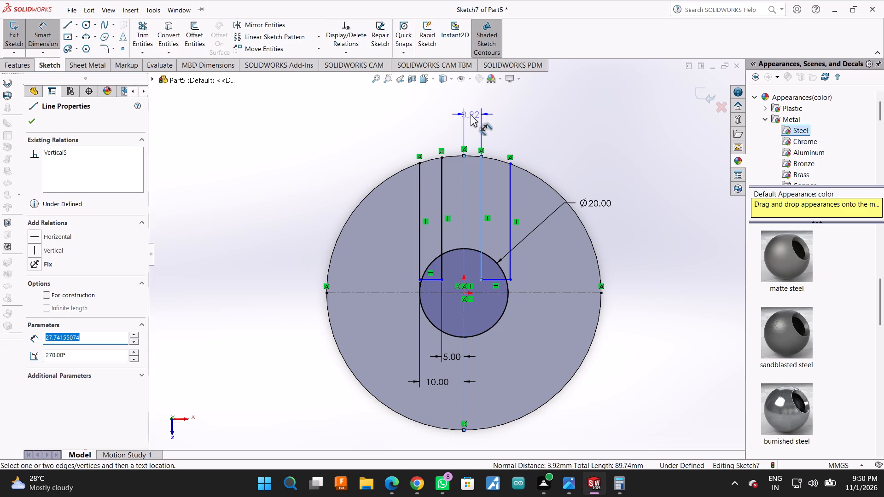
pyautogui.click(473, 115)
pyautogui.press('5')
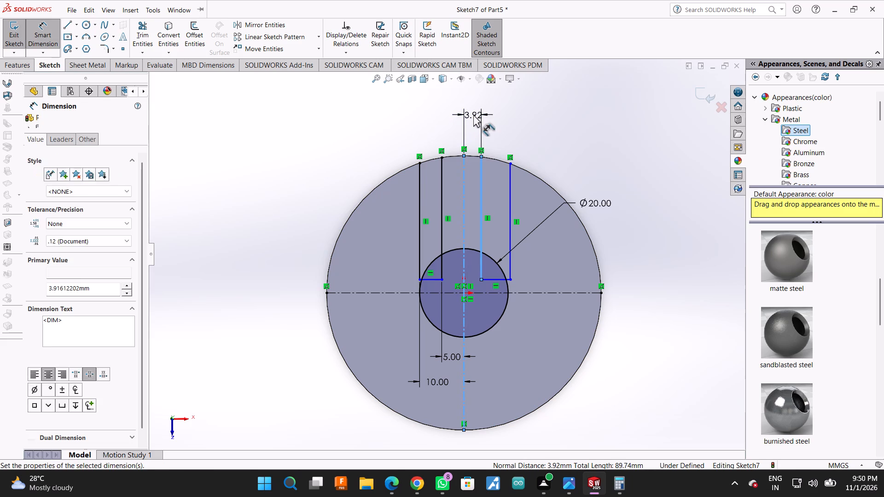
pyautogui.press('Return')
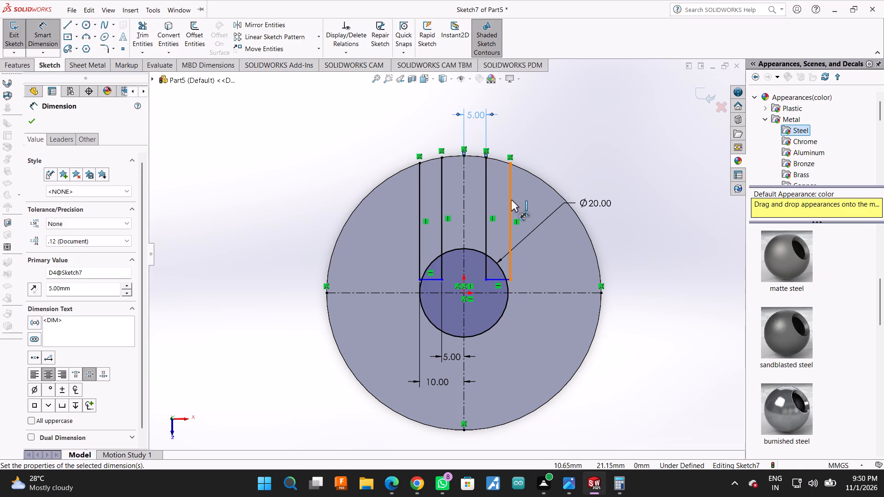
# Dimension the right outline's outer vertical line 10 mm from the vertical centerline.
pyautogui.click(511, 200)
pyautogui.click(465, 223)
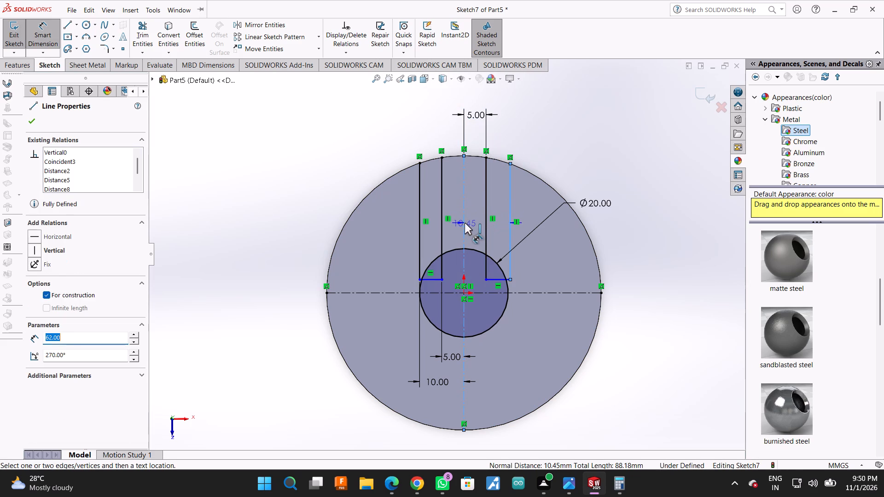
pyautogui.click(489, 93)
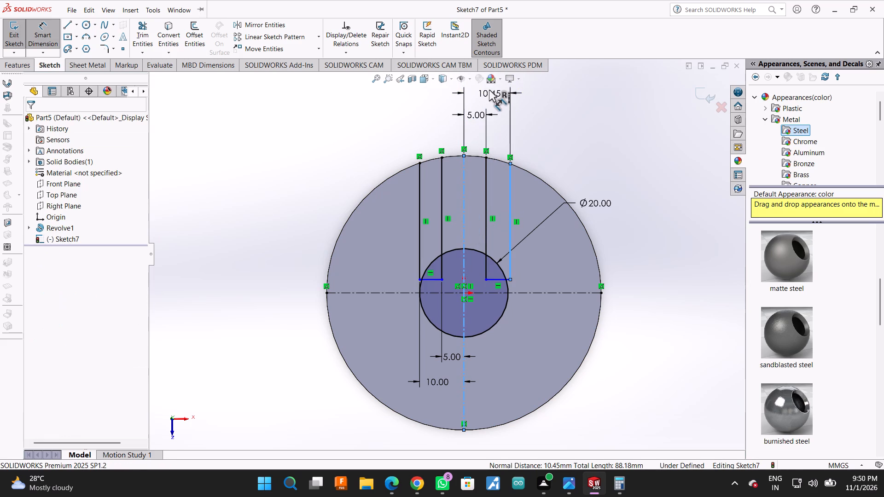
pyautogui.write('10')
pyautogui.press('Return')
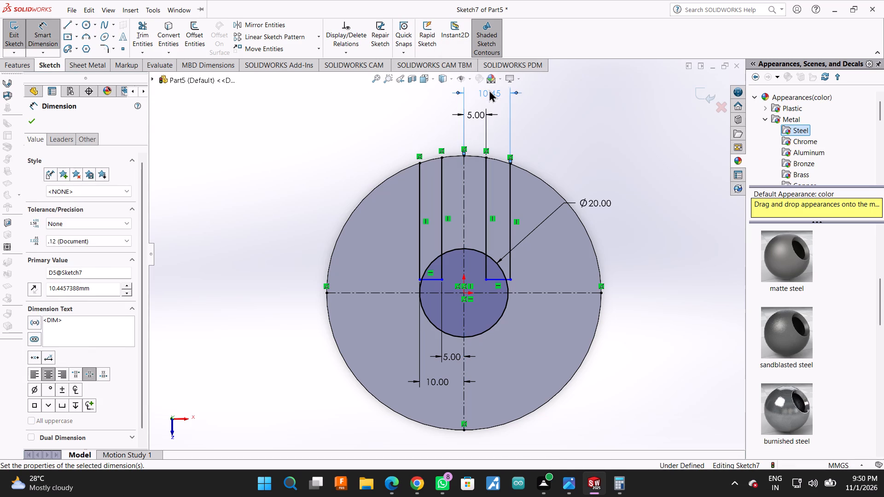
pyautogui.click(36, 127)
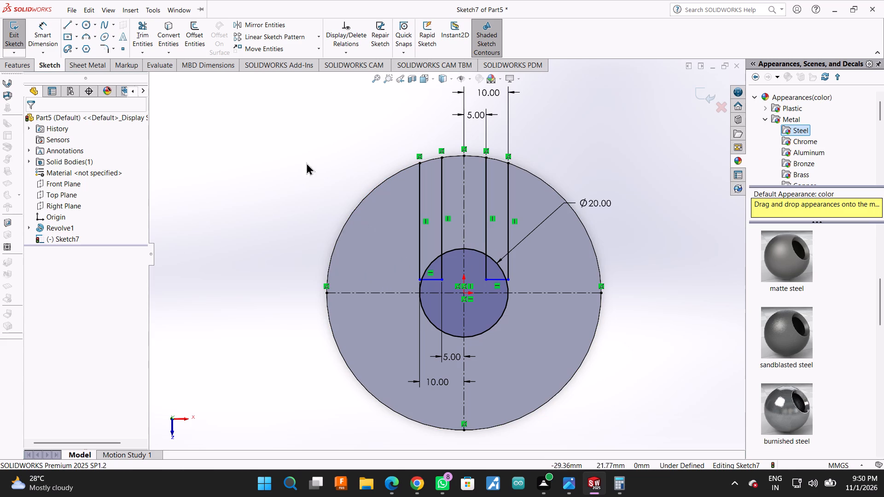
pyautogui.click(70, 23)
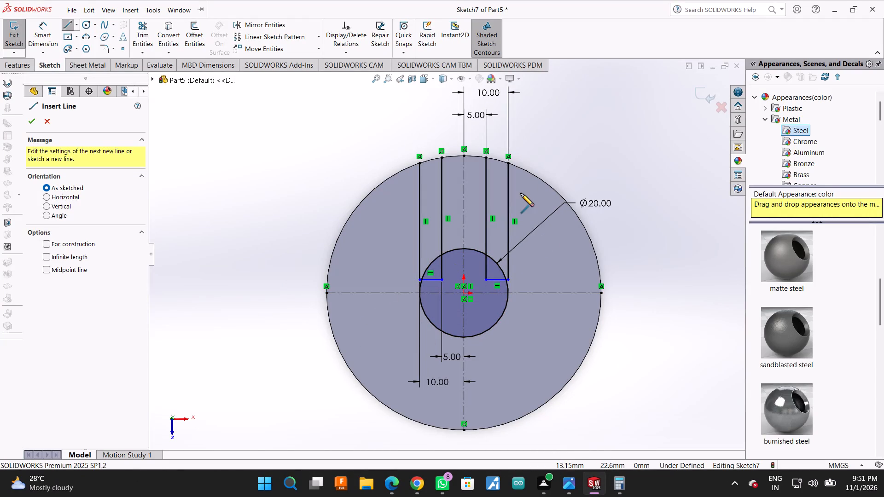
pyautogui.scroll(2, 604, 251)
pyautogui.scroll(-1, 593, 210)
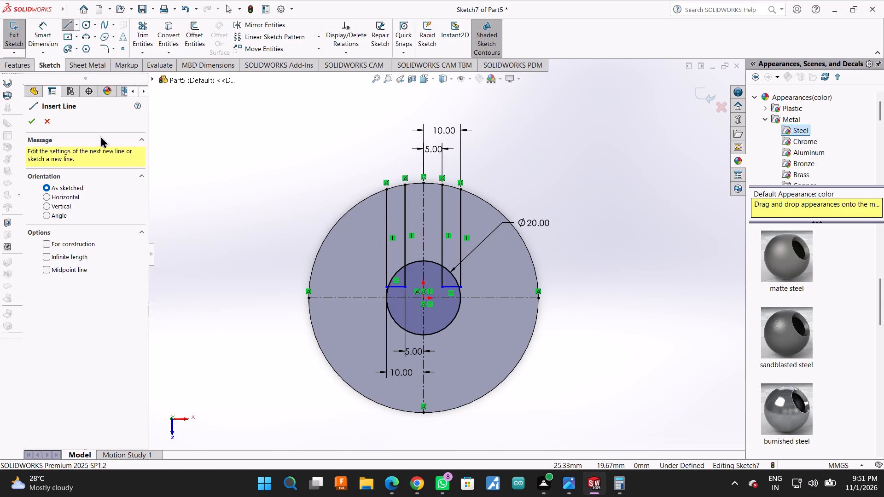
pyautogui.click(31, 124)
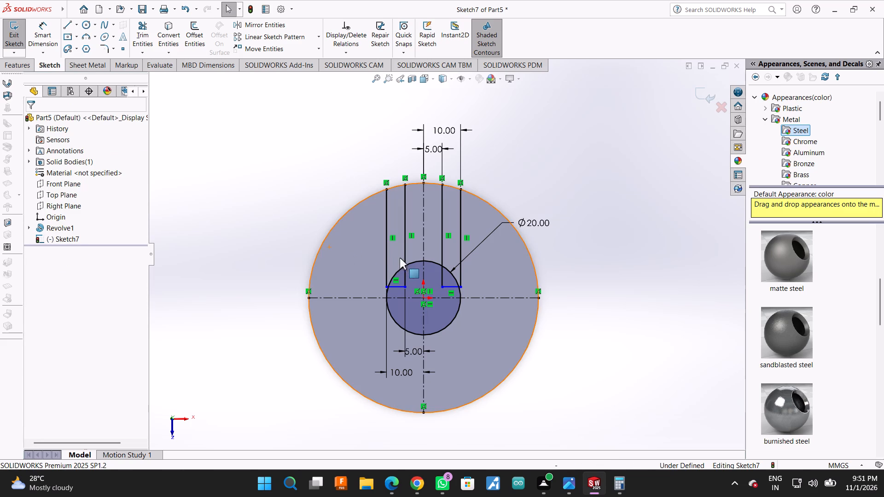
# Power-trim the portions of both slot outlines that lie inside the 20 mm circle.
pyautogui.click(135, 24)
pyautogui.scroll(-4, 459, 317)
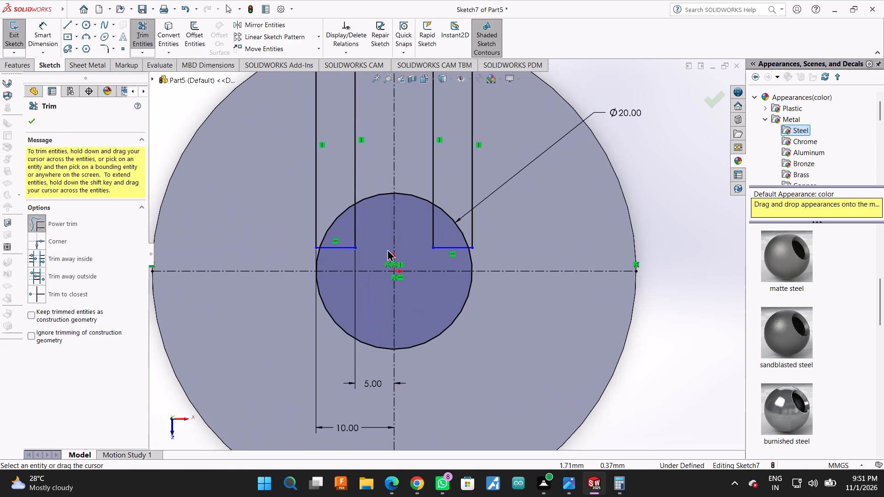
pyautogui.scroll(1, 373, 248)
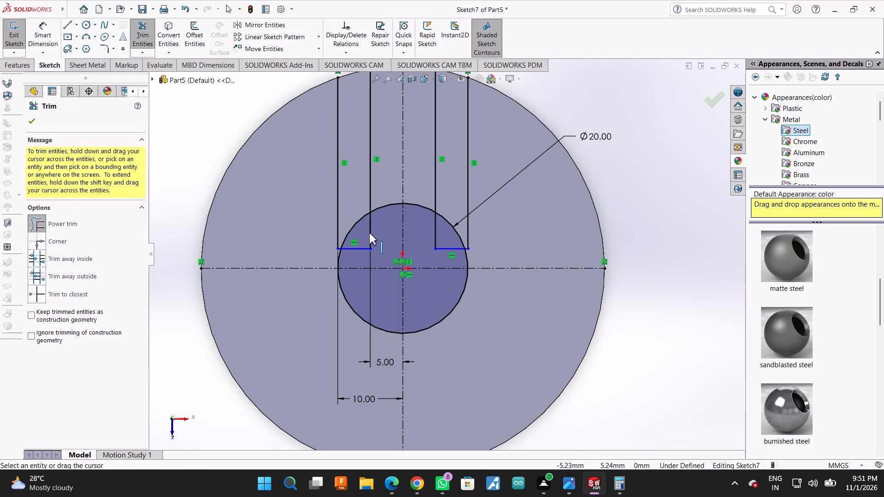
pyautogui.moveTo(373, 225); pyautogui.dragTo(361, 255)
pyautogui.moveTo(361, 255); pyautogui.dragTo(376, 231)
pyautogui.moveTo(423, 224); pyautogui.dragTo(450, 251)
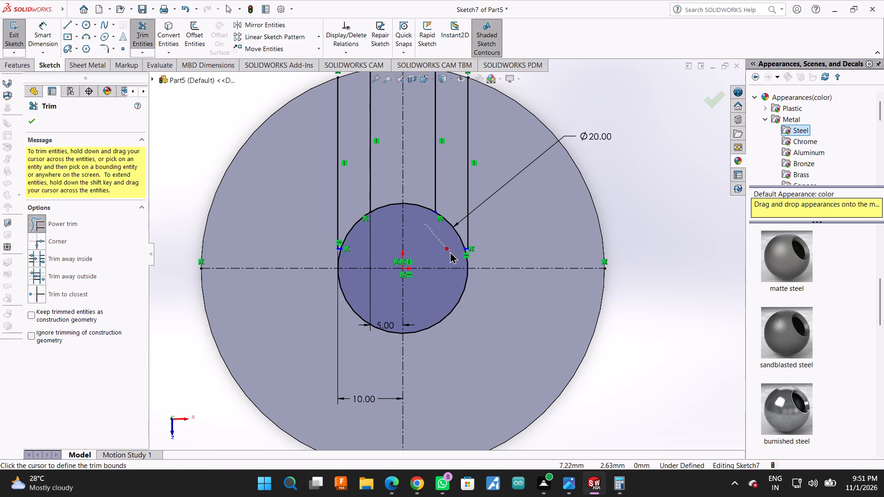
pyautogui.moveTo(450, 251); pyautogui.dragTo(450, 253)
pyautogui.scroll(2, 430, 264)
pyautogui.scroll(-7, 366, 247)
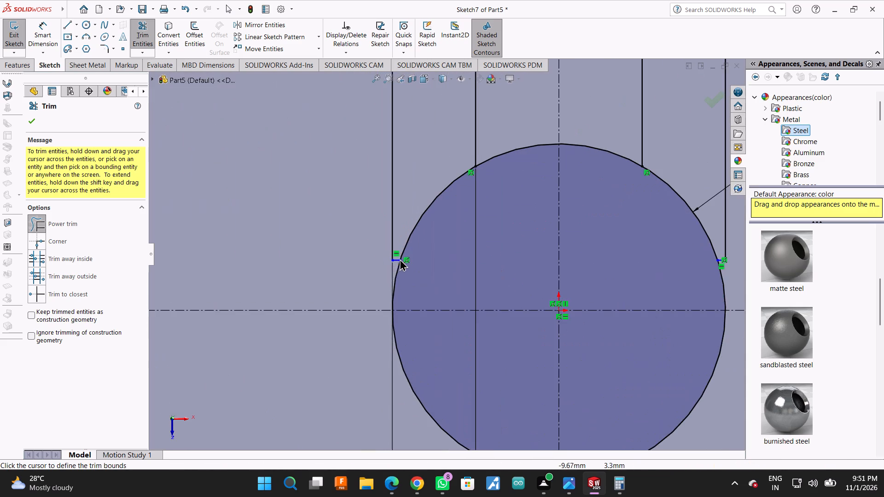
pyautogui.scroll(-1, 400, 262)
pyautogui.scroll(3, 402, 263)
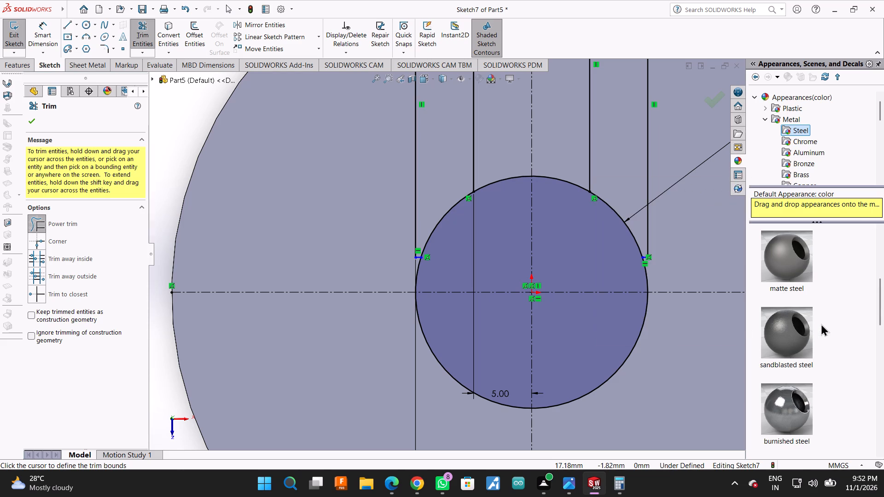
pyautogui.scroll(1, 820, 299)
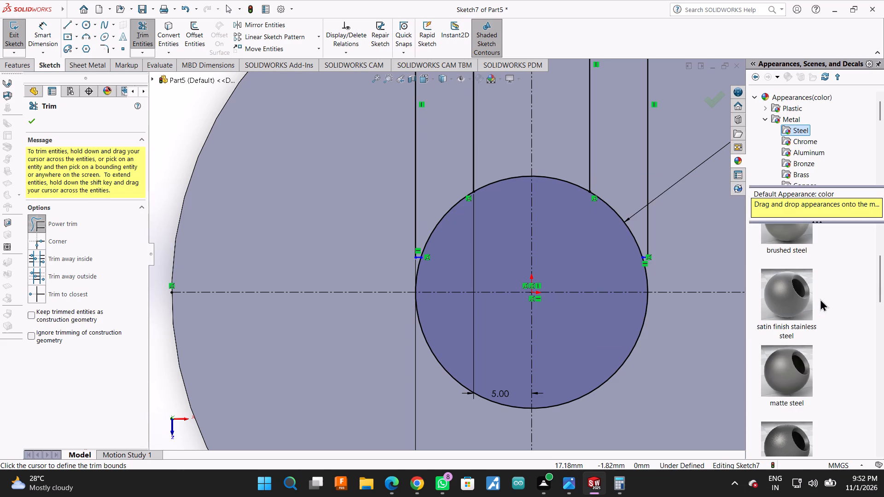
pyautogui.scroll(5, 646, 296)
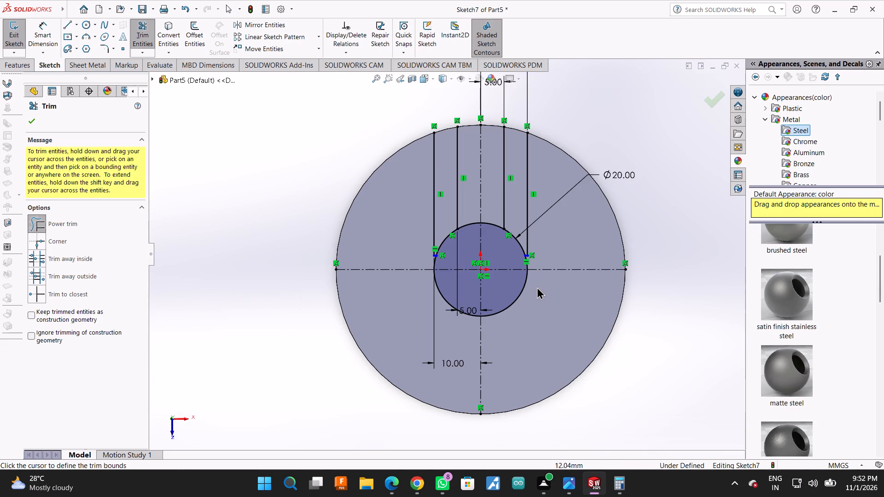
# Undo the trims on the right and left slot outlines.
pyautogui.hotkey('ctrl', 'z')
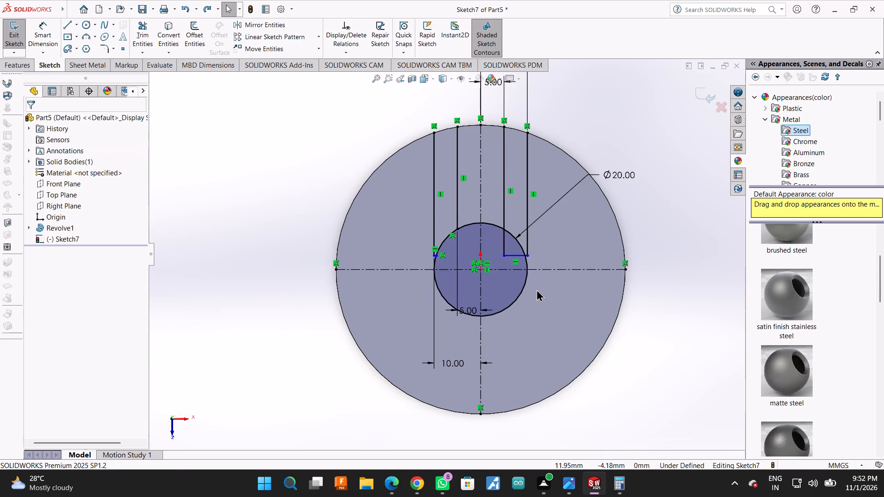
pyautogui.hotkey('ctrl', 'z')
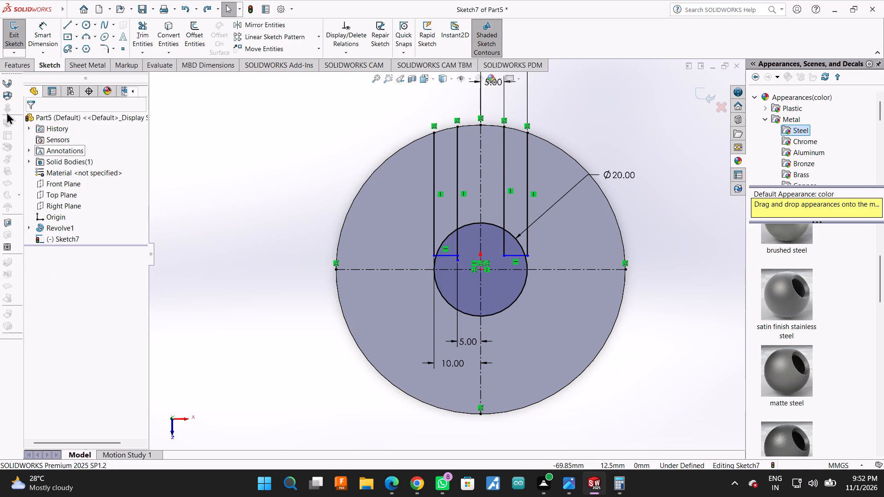
# Sketch an angled centerline from the disc's centre to its lower-left edge.
pyautogui.click(69, 25)
pyautogui.click(78, 27)
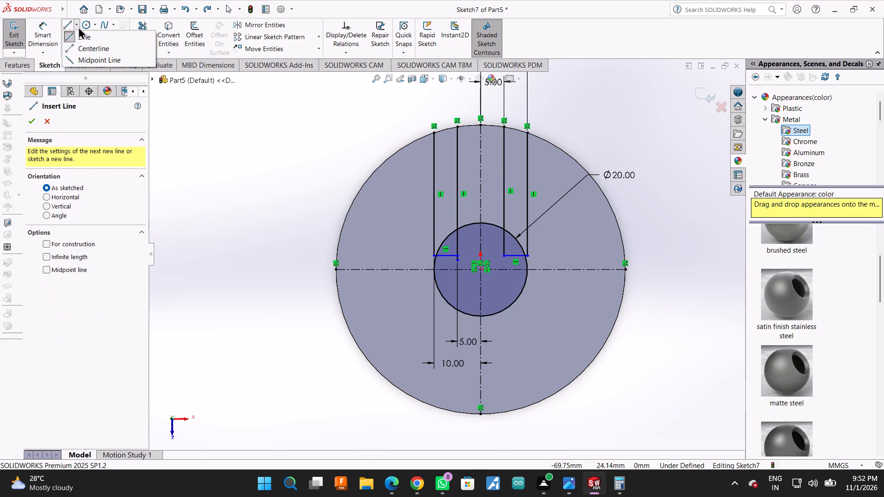
pyautogui.click(78, 52)
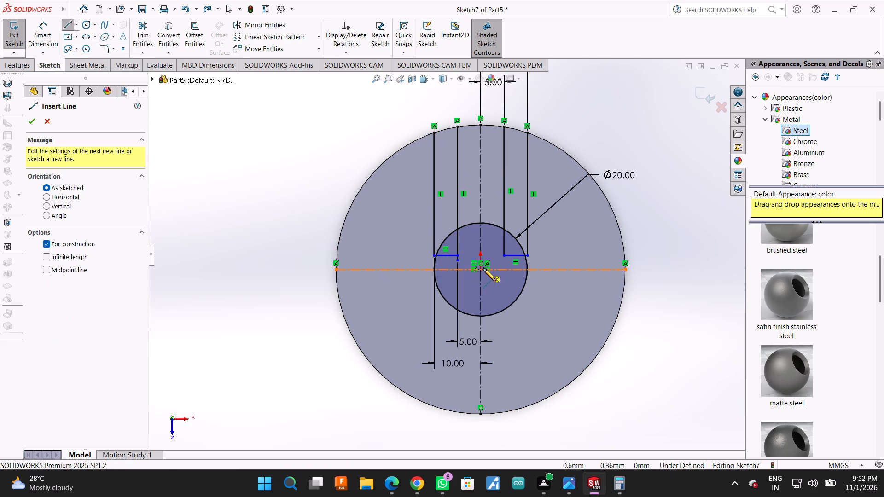
pyautogui.click(482, 268)
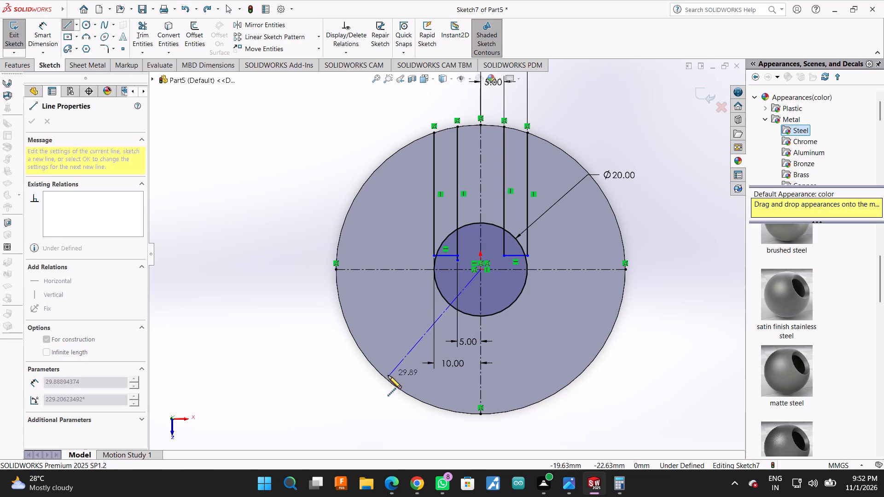
pyautogui.click(385, 377)
pyautogui.press('Escape')
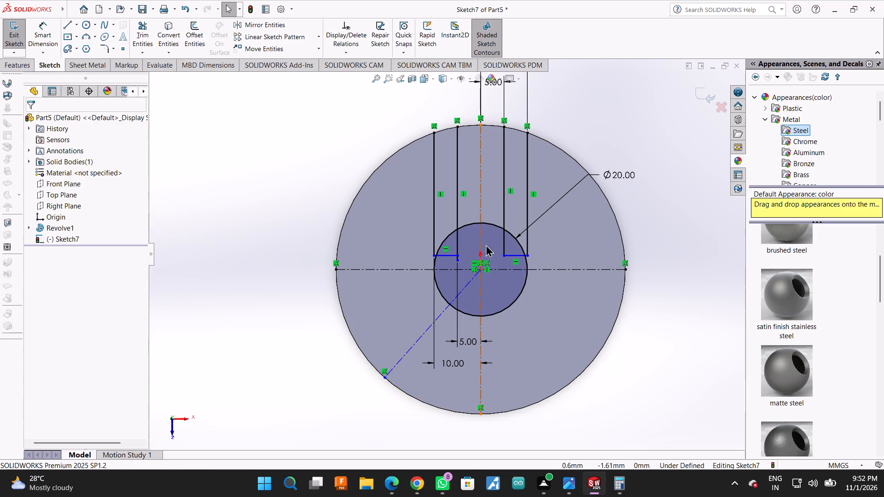
# Dimension the angle between the vertical centerline's upper half and the angled centerline as 120°.
pyautogui.click(42, 30)
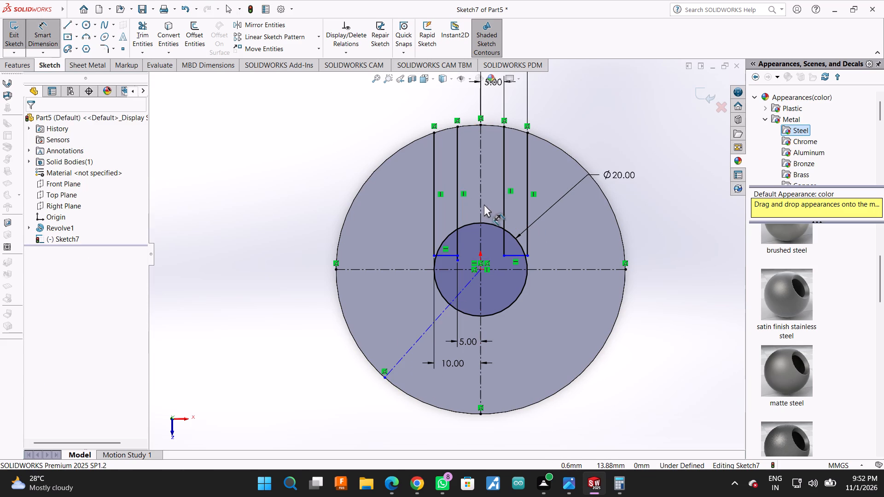
pyautogui.click(480, 204)
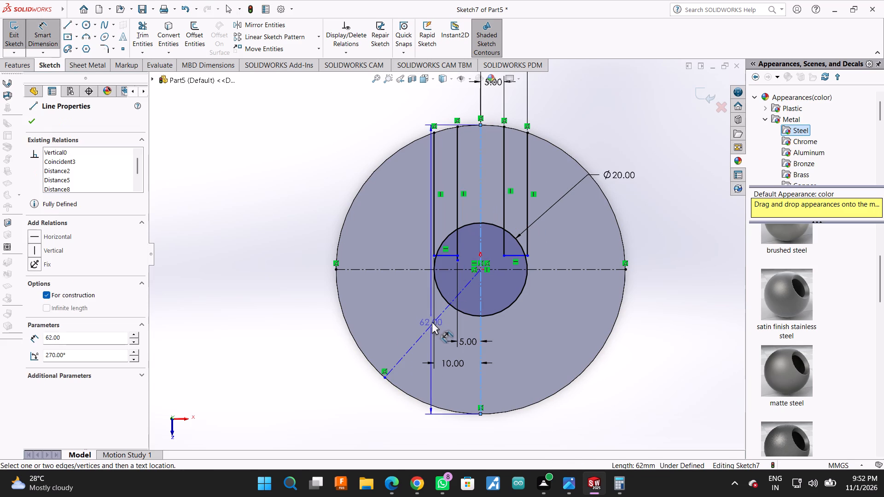
pyautogui.click(436, 321)
pyautogui.click(379, 216)
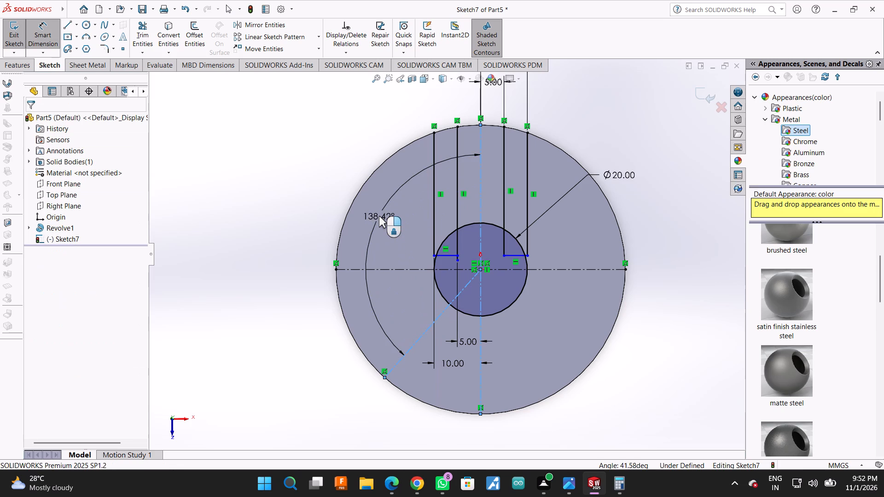
pyautogui.write('120')
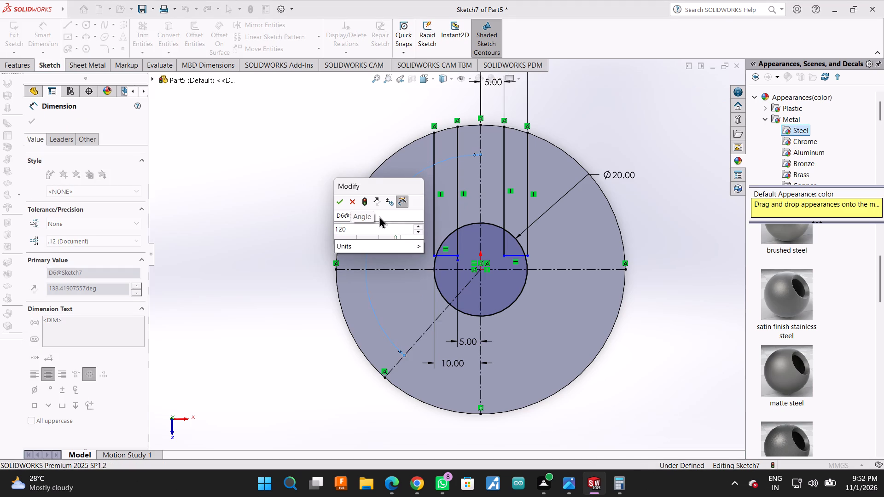
pyautogui.press('Return')
pyautogui.scroll(1, 395, 270)
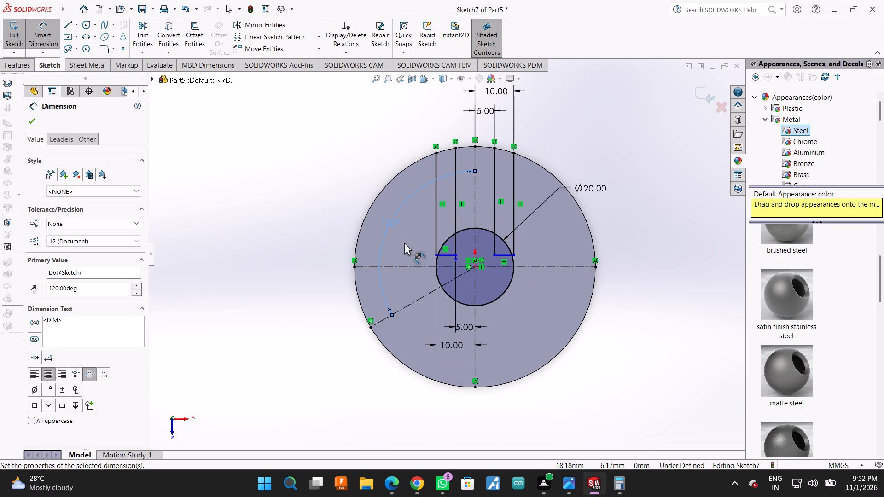
pyautogui.click(33, 116)
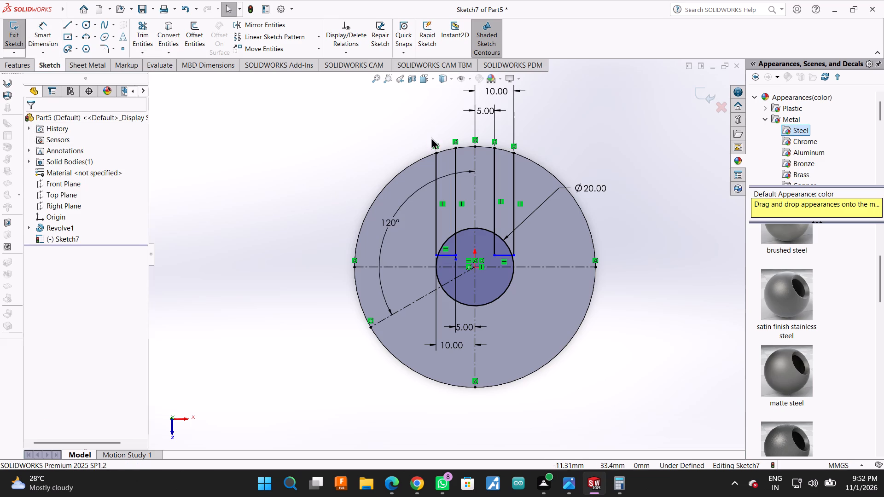
# Circular-pattern the upper right and left slot outlines about the disc's centre with 2 instances over 120°.
pyautogui.moveTo(422, 132); pyautogui.dragTo(537, 269)
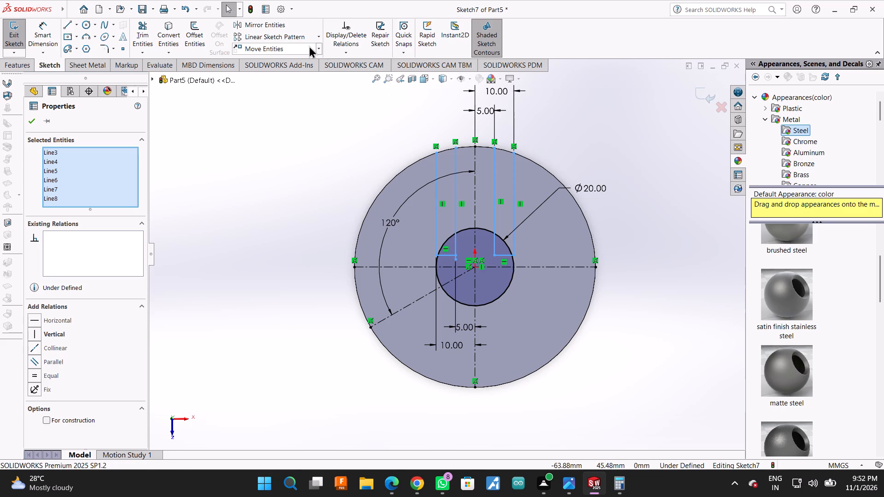
pyautogui.click(275, 42)
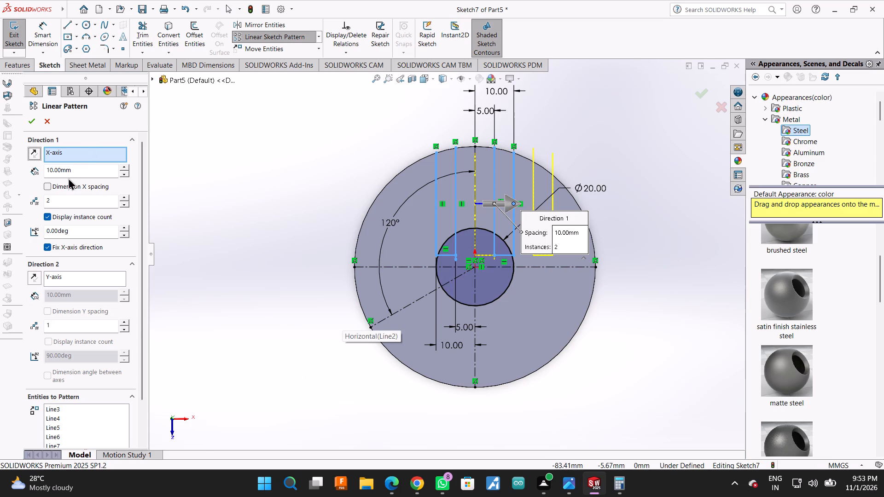
pyautogui.click(319, 37)
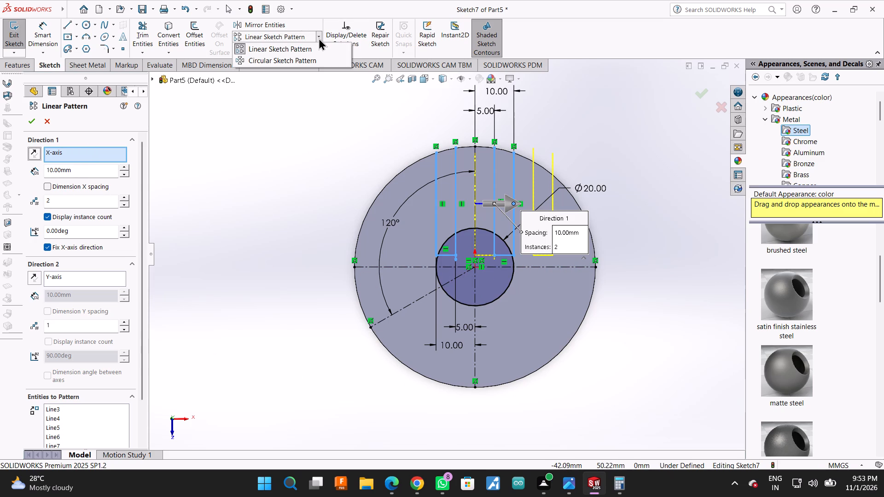
pyautogui.click(308, 64)
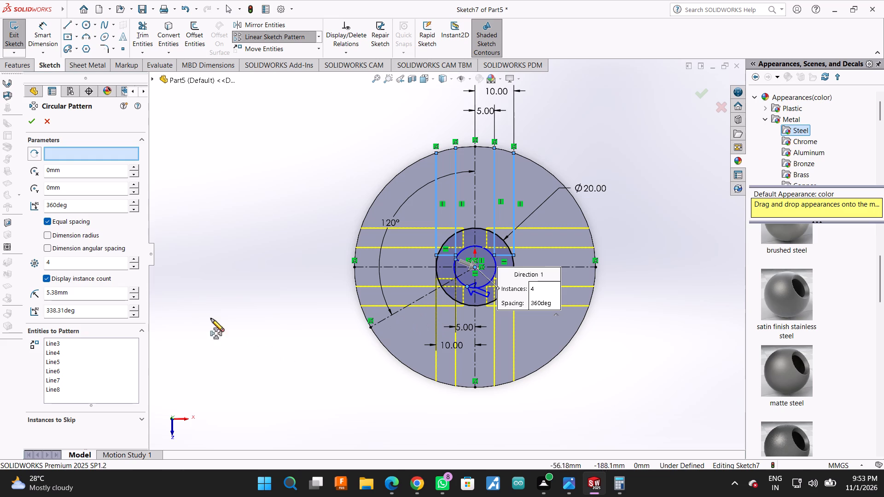
pyautogui.doubleClick(89, 208)
pyautogui.write('120')
pyautogui.press('Return')
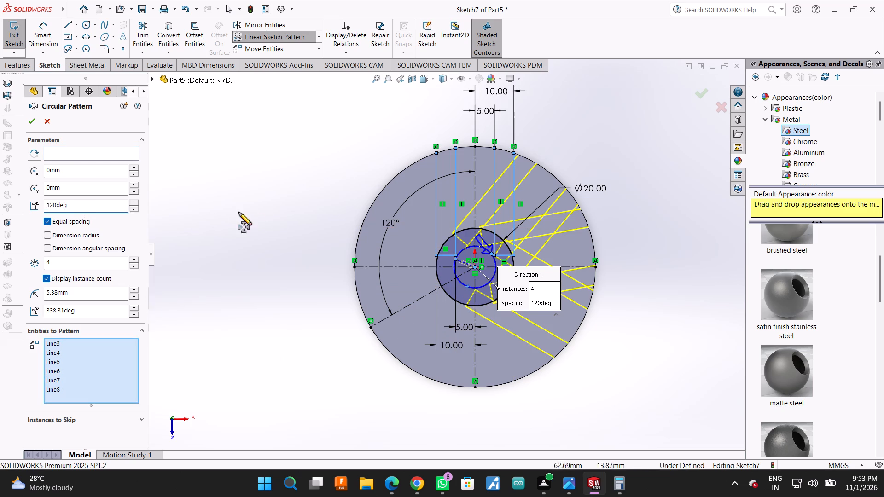
pyautogui.scroll(-1, 499, 276)
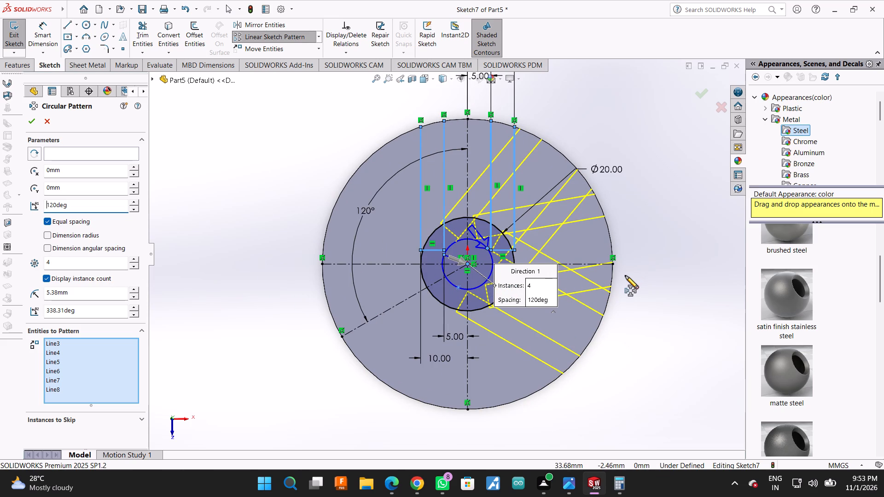
pyautogui.scroll(1, 625, 276)
pyautogui.doubleClick(80, 262)
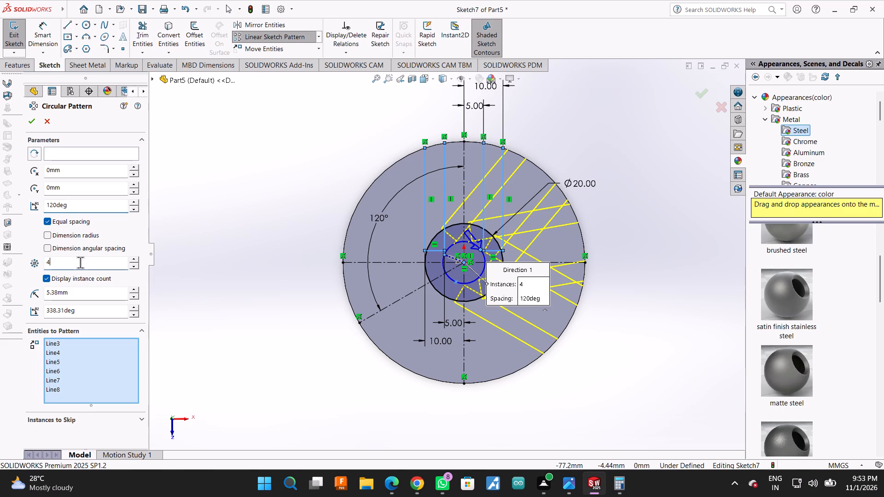
pyautogui.press('2')
pyautogui.press('Return')
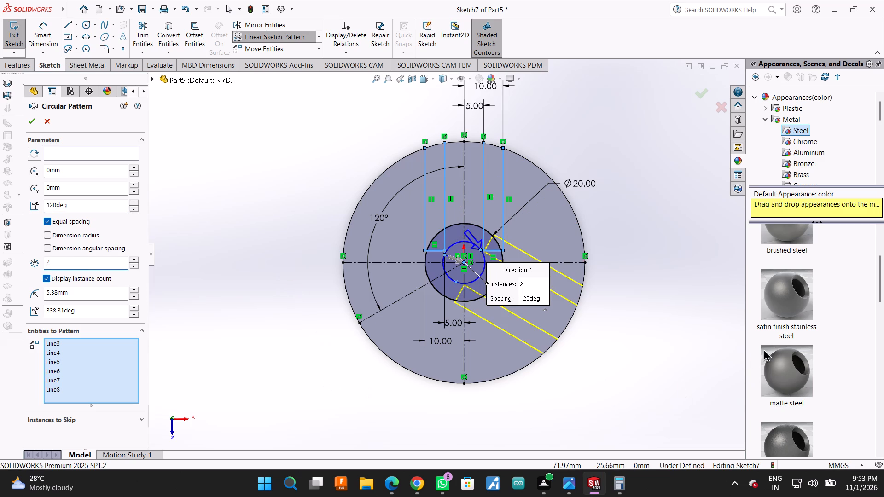
pyautogui.click(669, 349)
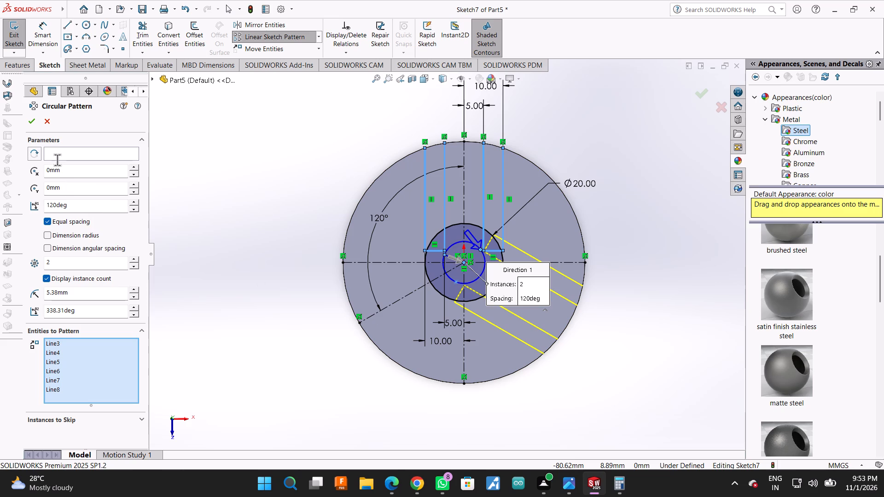
pyautogui.click(29, 118)
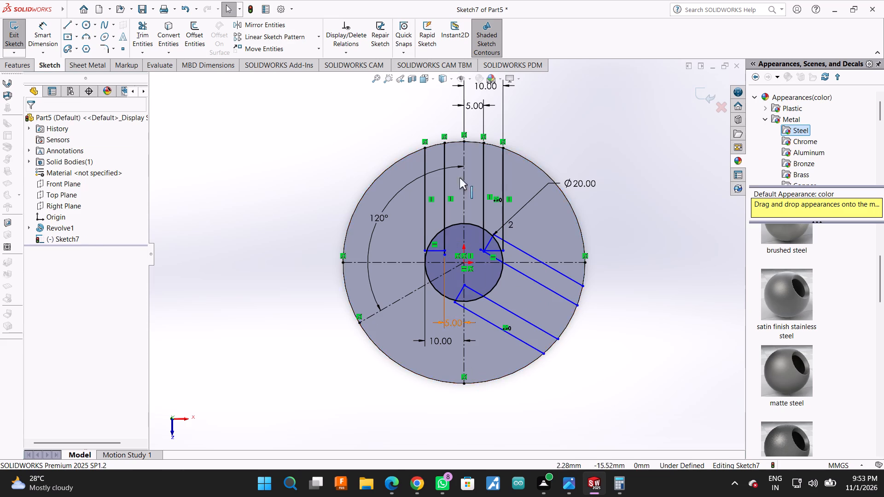
# Circular-pattern the same upper slot outlines about the disc's centre with 2 instances over -120°.
pyautogui.moveTo(384, 103); pyautogui.dragTo(518, 289)
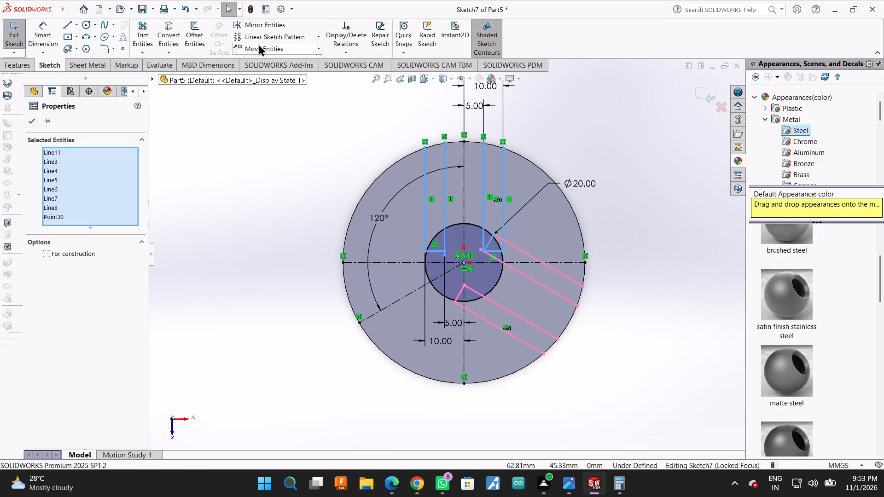
pyautogui.click(321, 40)
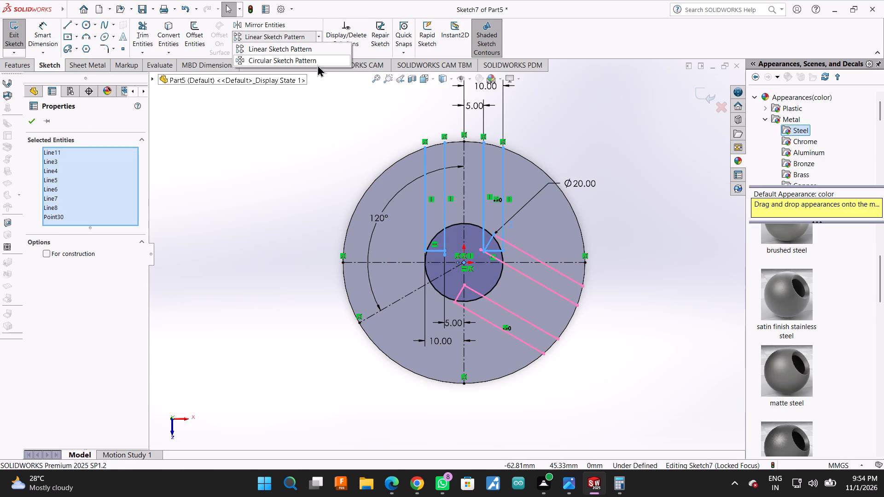
pyautogui.click(317, 64)
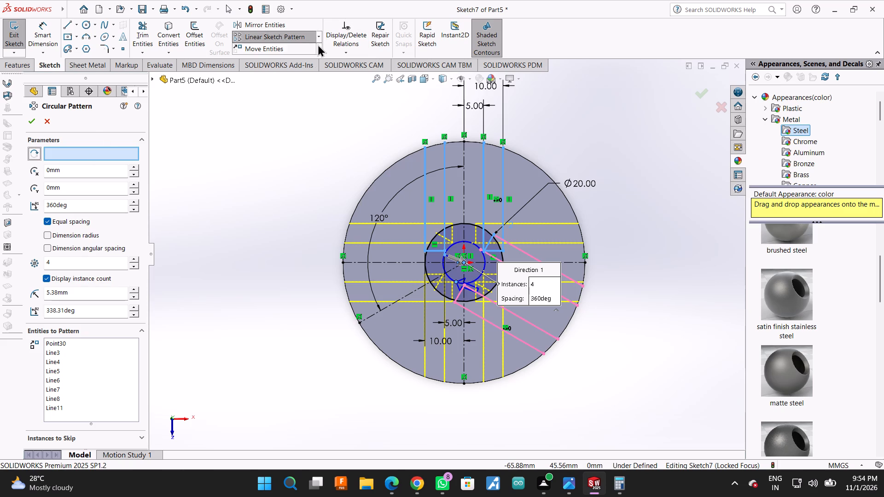
pyautogui.doubleClick(114, 269)
pyautogui.press('2')
pyautogui.press('Return')
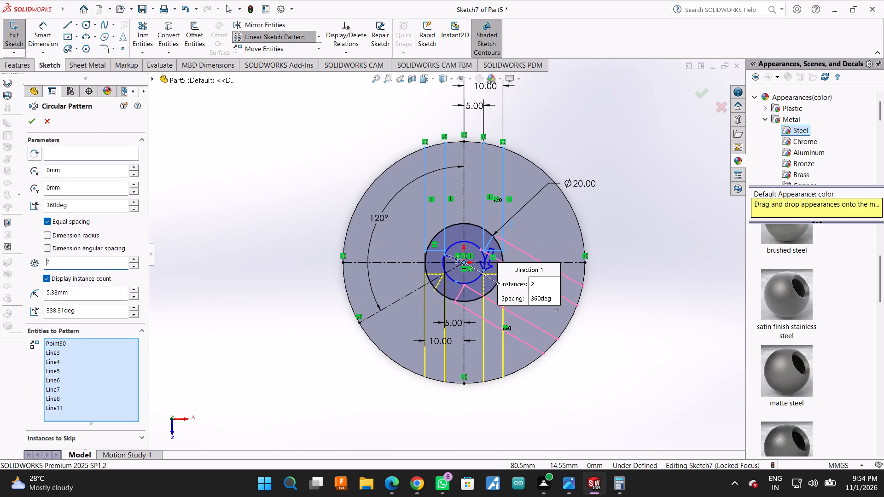
pyautogui.doubleClick(91, 205)
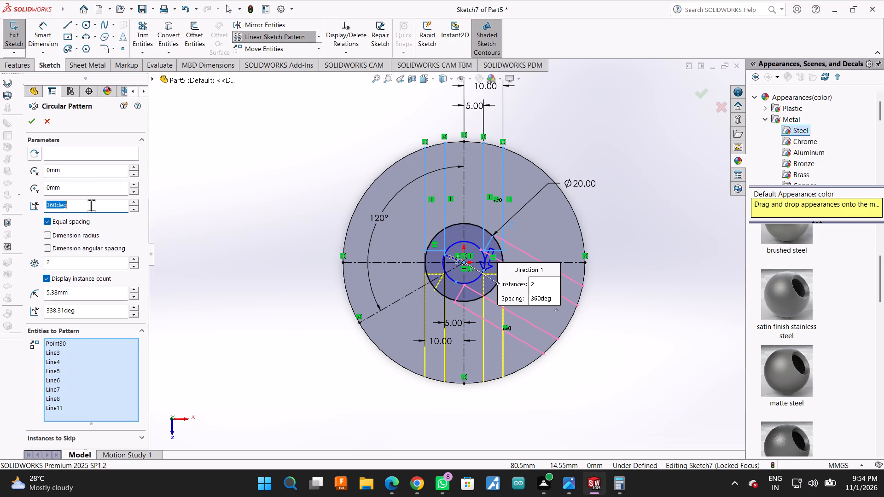
pyautogui.write('-120')
pyautogui.press('Return')
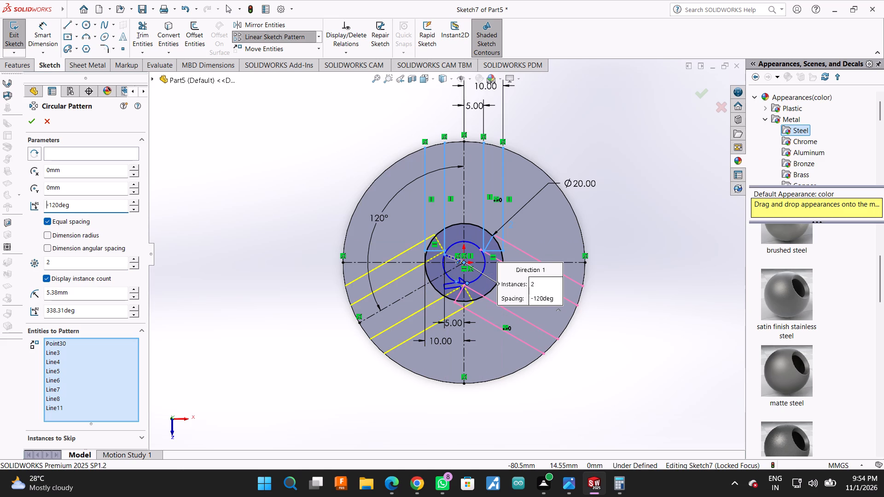
pyautogui.click(36, 120)
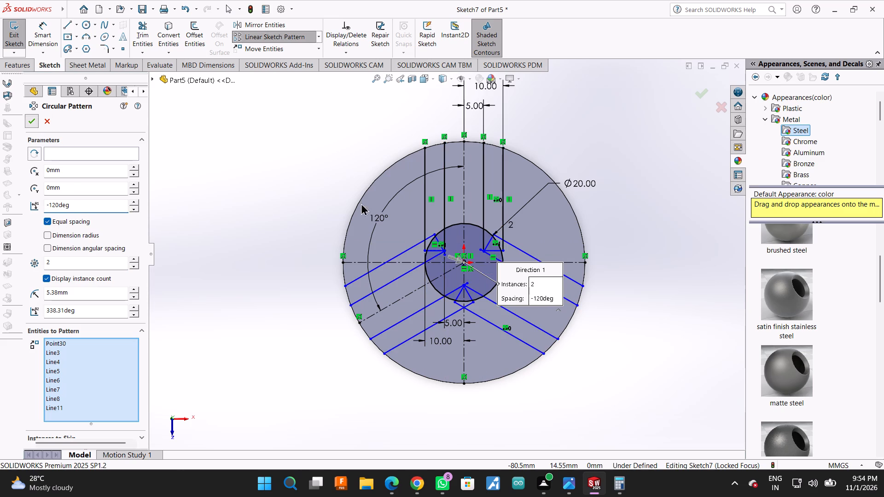
# Power-trim the 20 mm circle's arc between the vertical centerline and the upper right slot, and the stray line end where the lower slots meet.
pyautogui.scroll(-2, 494, 276)
pyautogui.scroll(2, 494, 276)
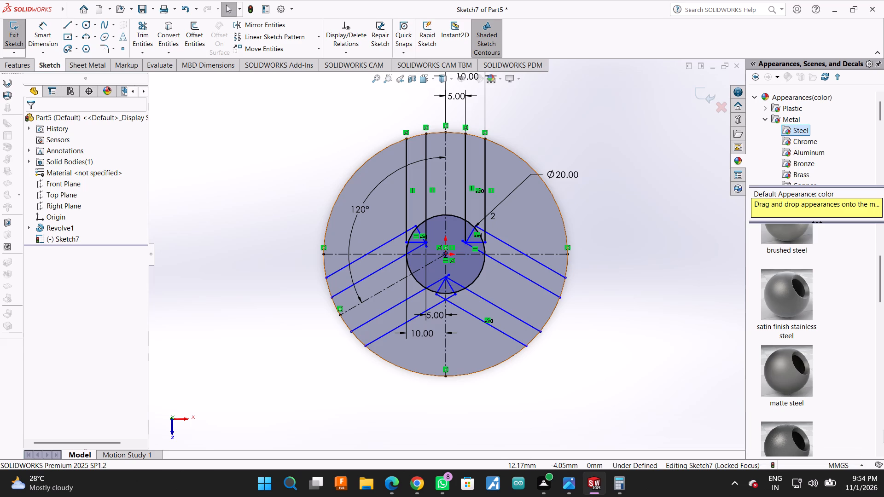
pyautogui.scroll(-3, 514, 265)
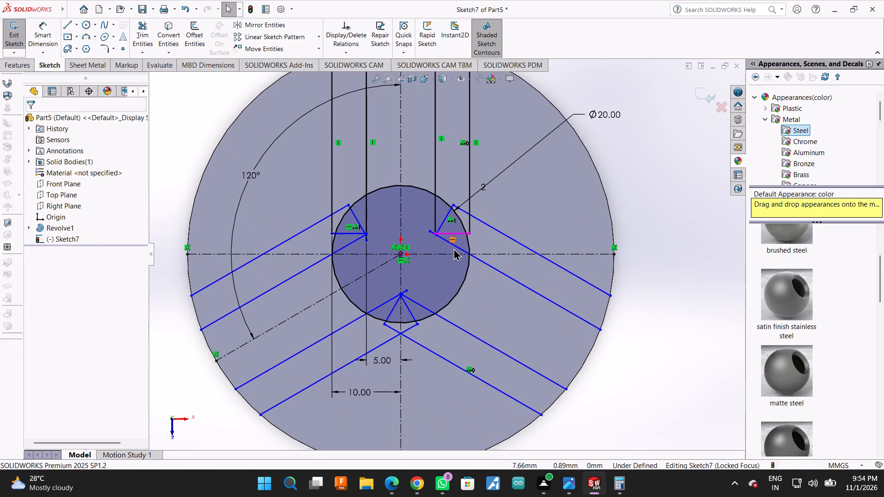
pyautogui.scroll(1, 454, 248)
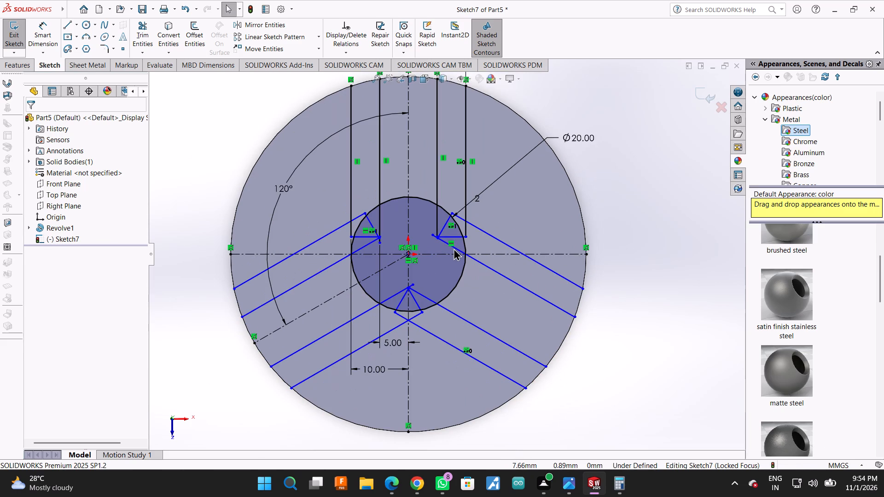
pyautogui.scroll(2, 454, 248)
pyautogui.scroll(-1, 448, 261)
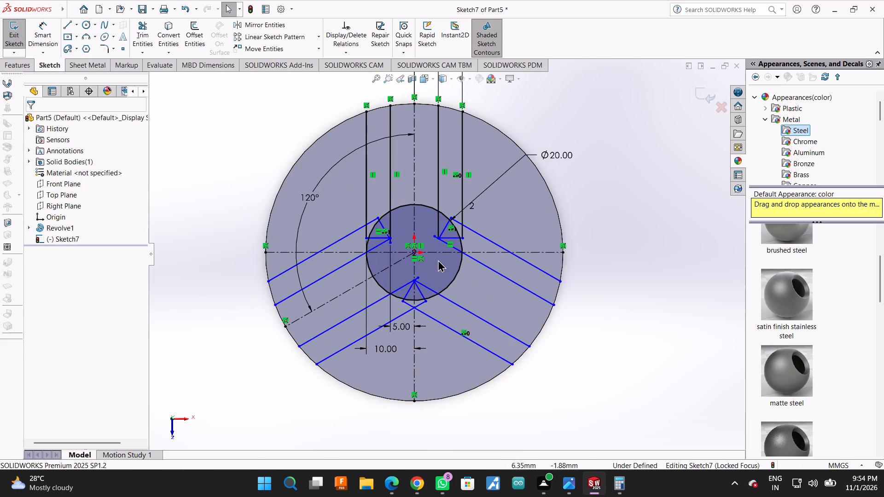
pyautogui.scroll(-2, 430, 256)
pyautogui.scroll(1, 411, 242)
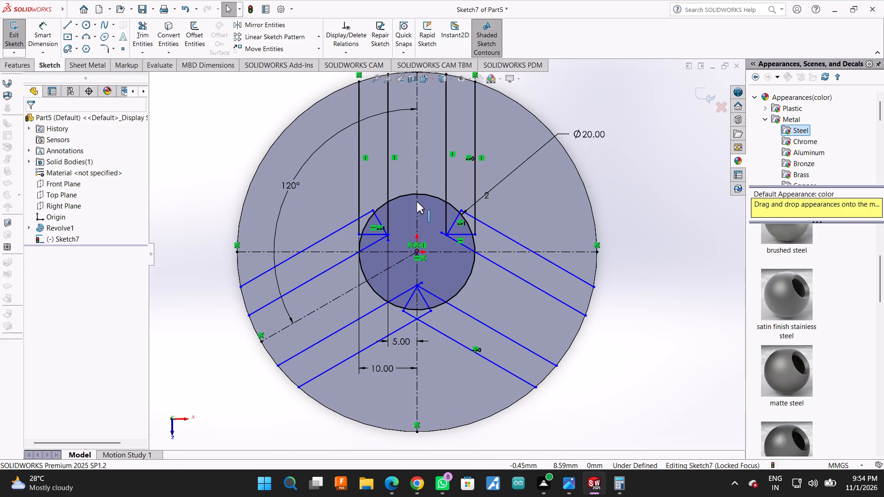
pyautogui.click(150, 26)
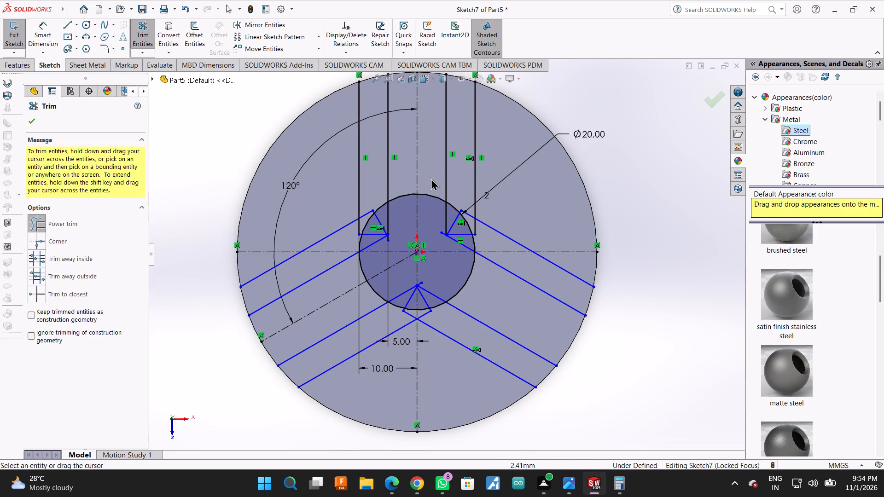
pyautogui.moveTo(431, 178); pyautogui.dragTo(433, 207)
pyautogui.scroll(-5, 430, 287)
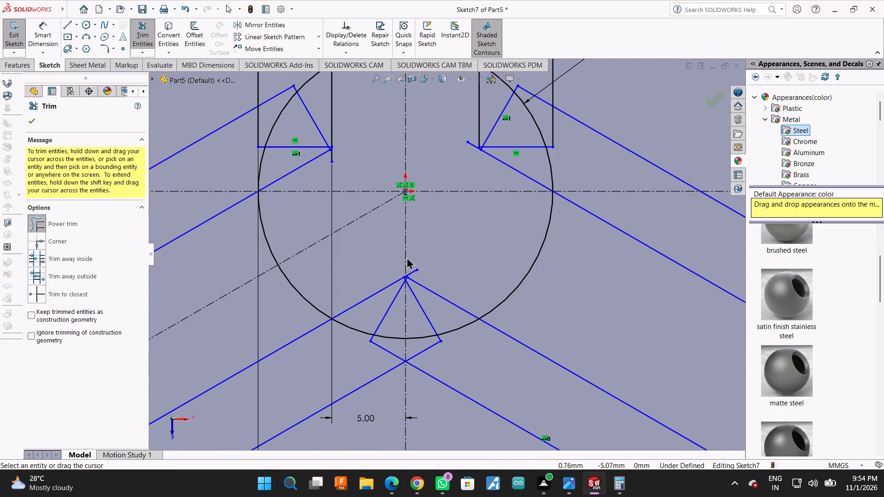
pyautogui.moveTo(392, 254); pyautogui.dragTo(404, 263)
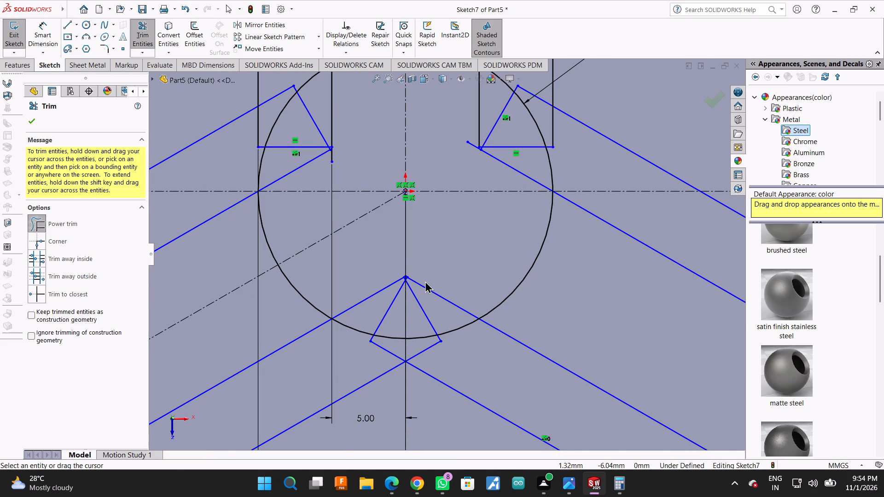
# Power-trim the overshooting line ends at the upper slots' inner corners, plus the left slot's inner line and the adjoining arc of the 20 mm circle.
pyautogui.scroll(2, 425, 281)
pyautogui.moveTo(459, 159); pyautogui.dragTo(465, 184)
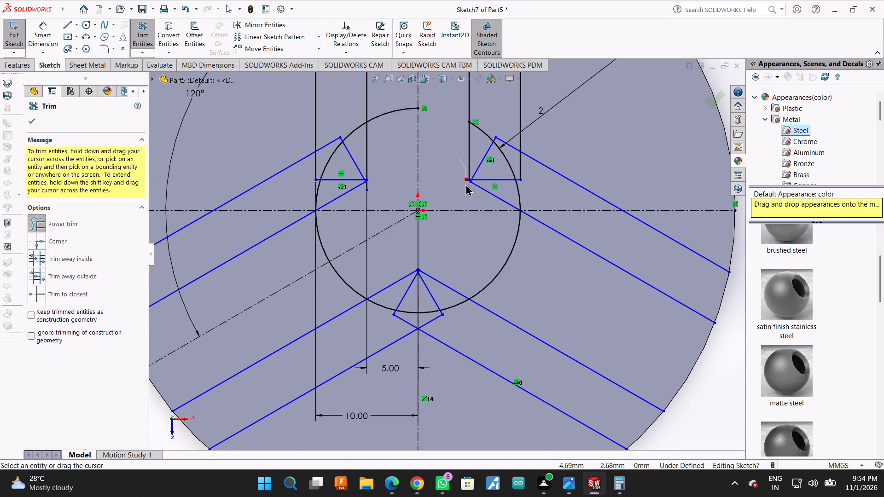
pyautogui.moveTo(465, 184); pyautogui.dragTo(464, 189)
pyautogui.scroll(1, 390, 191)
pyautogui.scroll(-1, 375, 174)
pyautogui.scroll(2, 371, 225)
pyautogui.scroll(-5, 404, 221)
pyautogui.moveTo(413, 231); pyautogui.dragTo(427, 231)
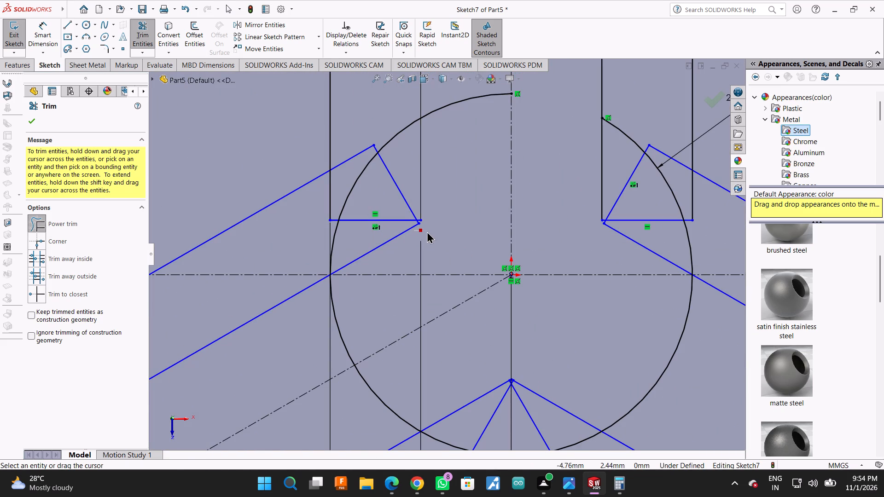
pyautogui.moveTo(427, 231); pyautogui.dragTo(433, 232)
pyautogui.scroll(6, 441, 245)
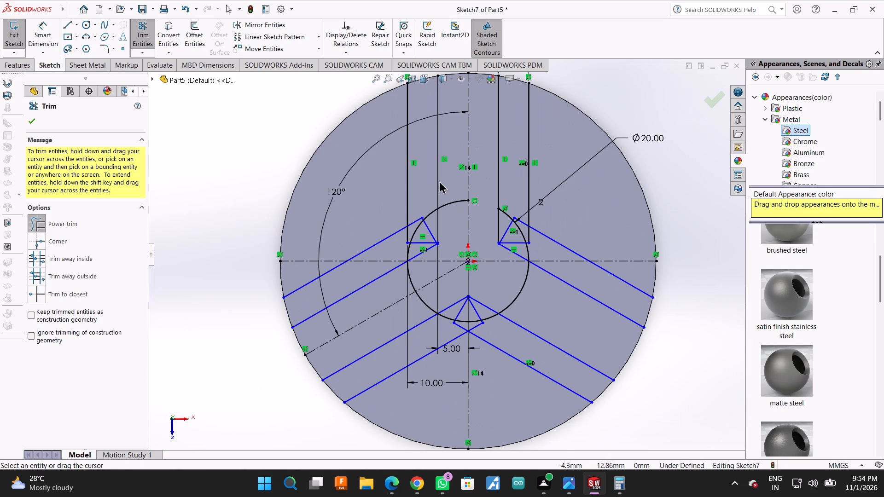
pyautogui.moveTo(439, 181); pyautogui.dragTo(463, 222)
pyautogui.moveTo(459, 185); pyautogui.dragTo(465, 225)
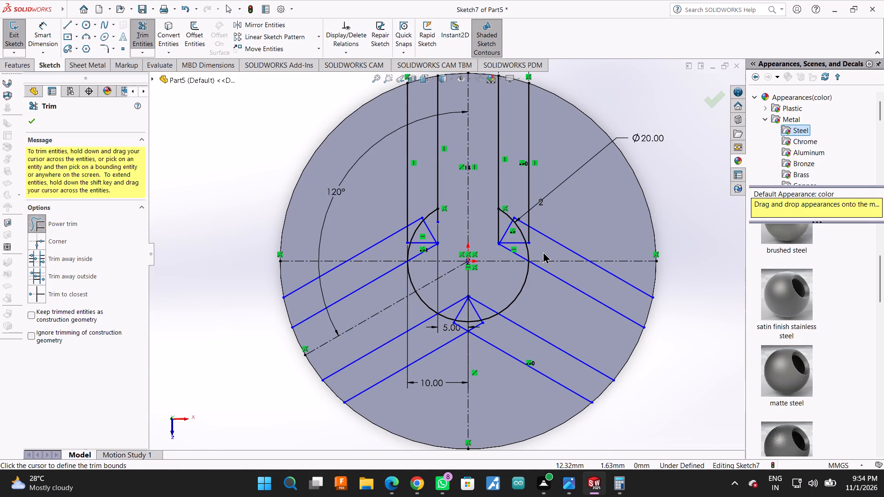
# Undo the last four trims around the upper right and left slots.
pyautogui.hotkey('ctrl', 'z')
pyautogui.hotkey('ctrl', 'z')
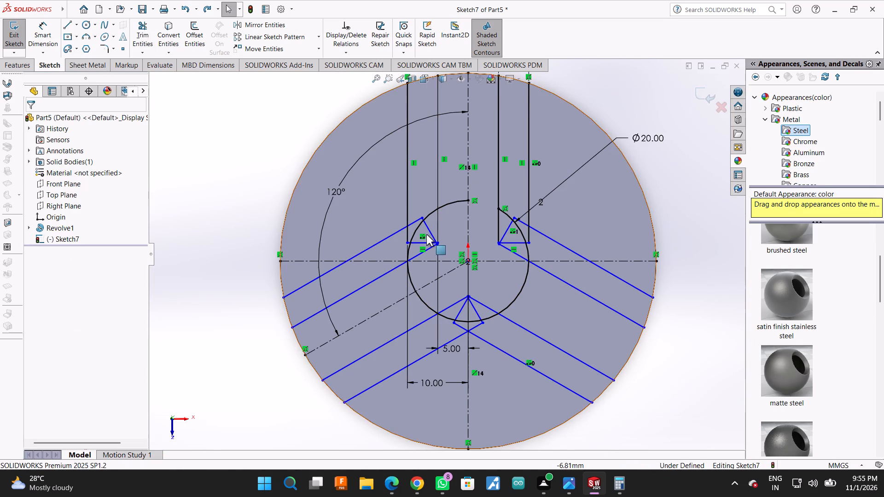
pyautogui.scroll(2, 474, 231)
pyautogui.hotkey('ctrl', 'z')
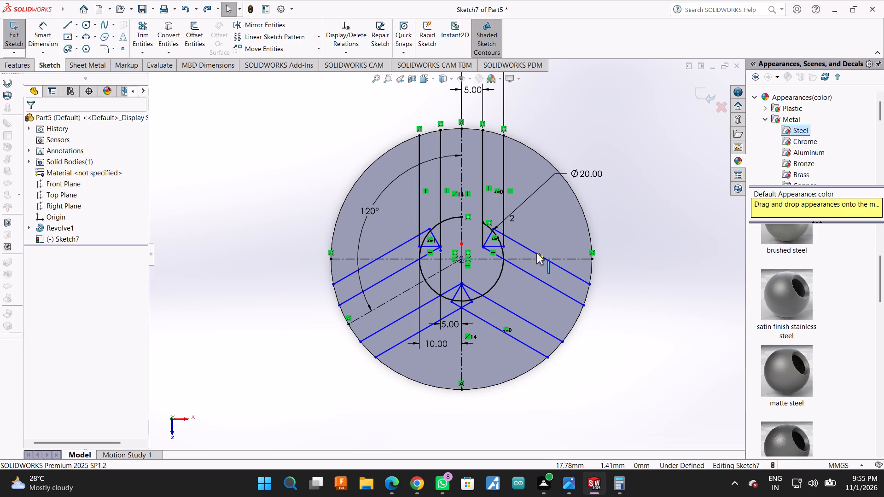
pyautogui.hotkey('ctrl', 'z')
# Power-trim the overshooting line end at the upper right slot's inner corner.
pyautogui.scroll(-3, 476, 235)
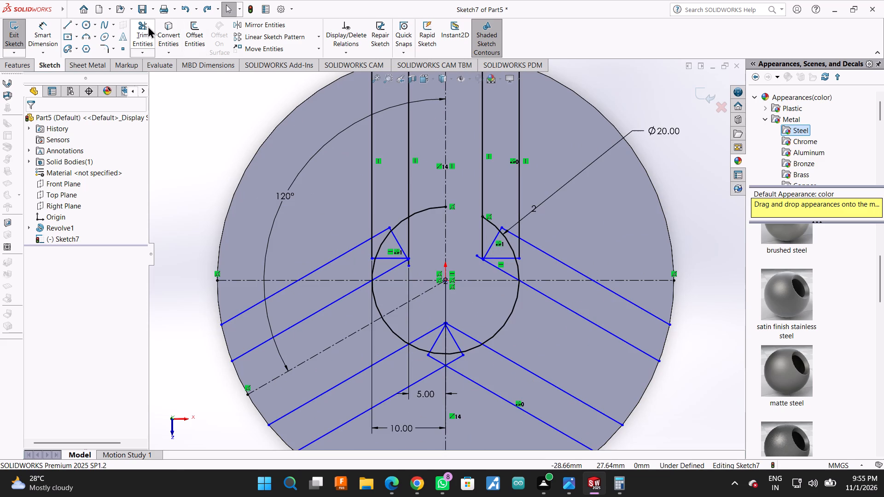
pyautogui.click(148, 26)
pyautogui.scroll(-6, 489, 254)
pyautogui.moveTo(436, 219); pyautogui.dragTo(435, 219)
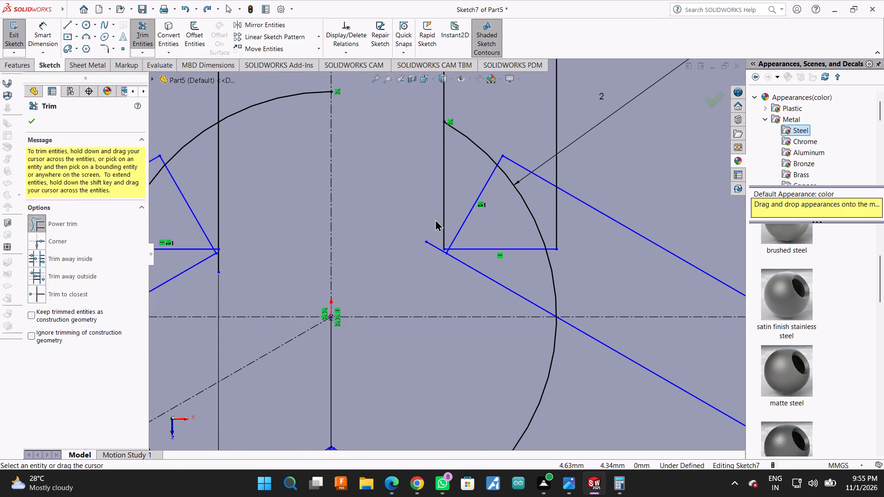
pyautogui.moveTo(435, 219); pyautogui.dragTo(426, 259)
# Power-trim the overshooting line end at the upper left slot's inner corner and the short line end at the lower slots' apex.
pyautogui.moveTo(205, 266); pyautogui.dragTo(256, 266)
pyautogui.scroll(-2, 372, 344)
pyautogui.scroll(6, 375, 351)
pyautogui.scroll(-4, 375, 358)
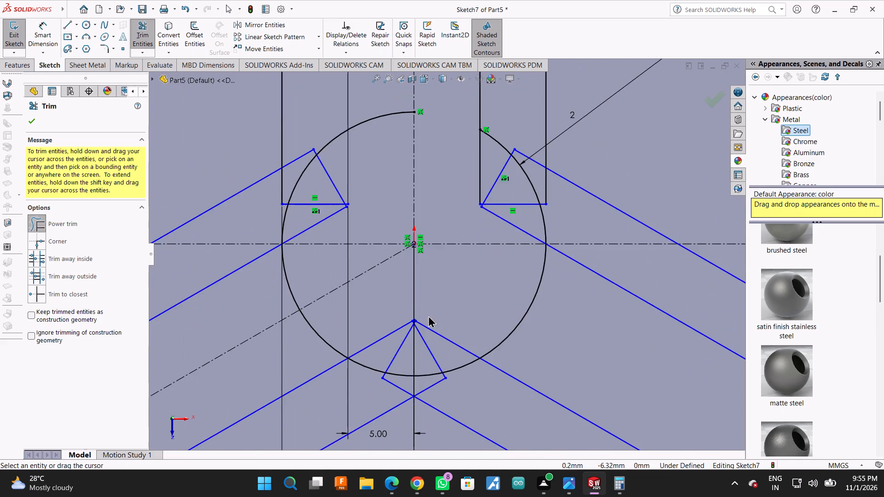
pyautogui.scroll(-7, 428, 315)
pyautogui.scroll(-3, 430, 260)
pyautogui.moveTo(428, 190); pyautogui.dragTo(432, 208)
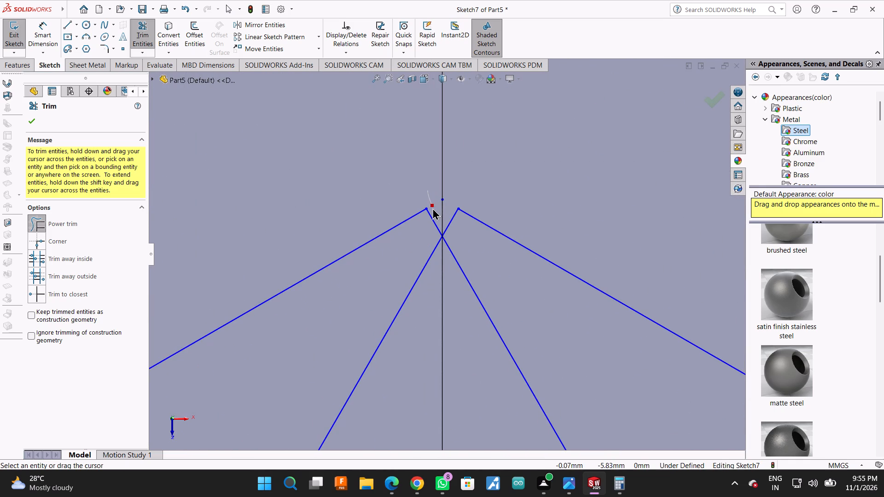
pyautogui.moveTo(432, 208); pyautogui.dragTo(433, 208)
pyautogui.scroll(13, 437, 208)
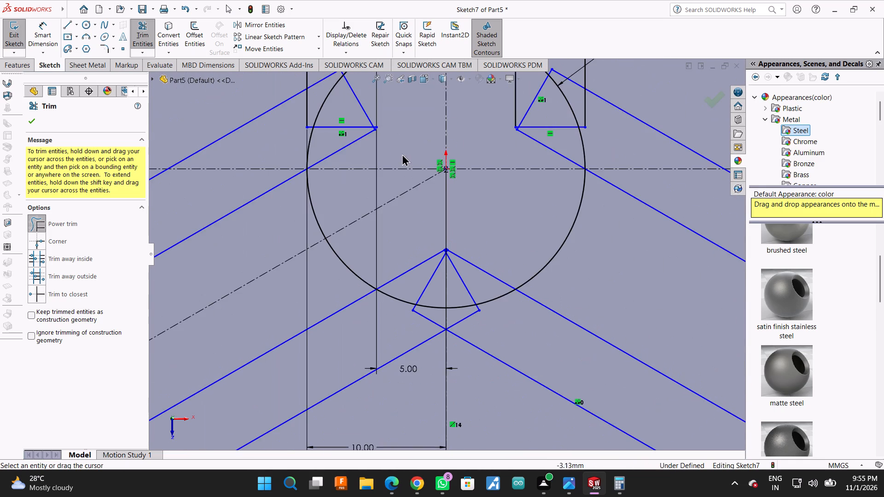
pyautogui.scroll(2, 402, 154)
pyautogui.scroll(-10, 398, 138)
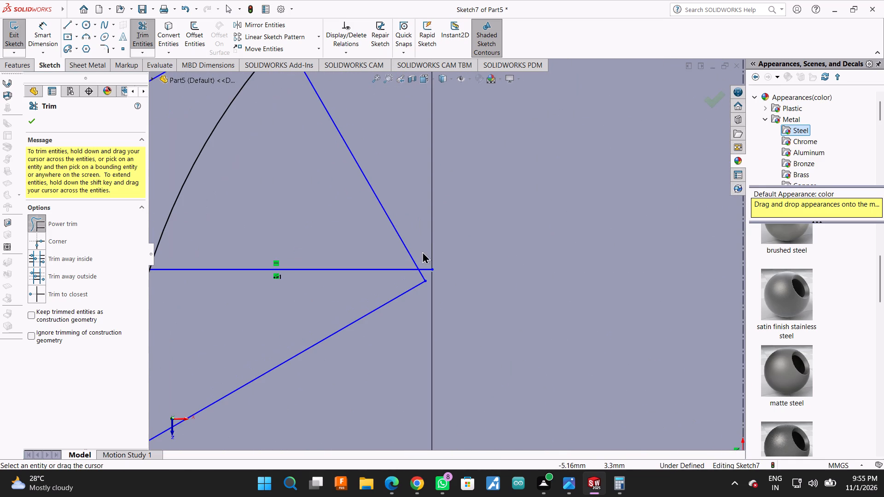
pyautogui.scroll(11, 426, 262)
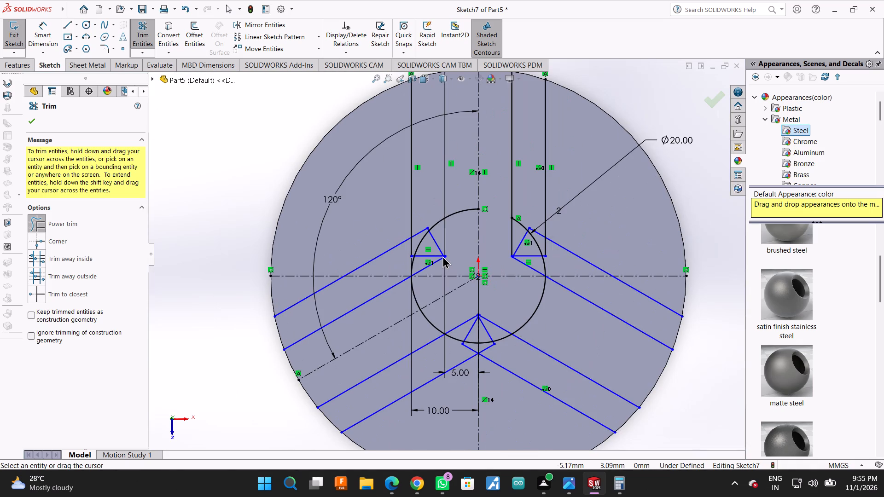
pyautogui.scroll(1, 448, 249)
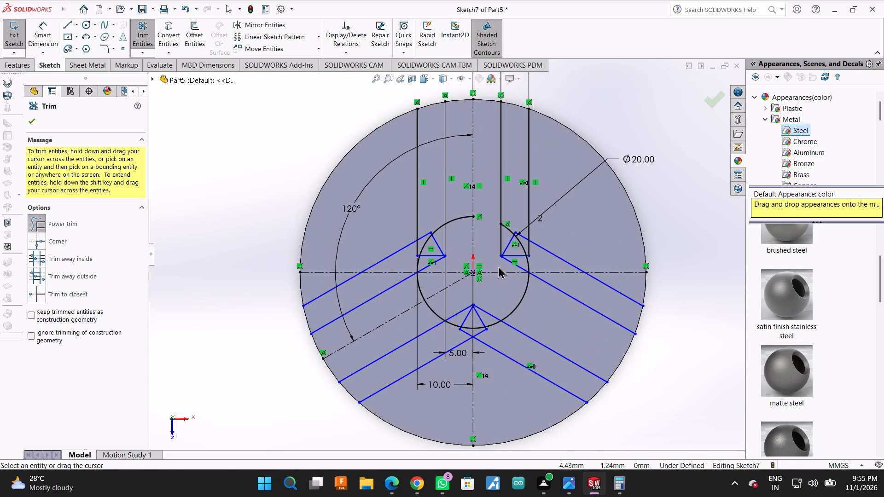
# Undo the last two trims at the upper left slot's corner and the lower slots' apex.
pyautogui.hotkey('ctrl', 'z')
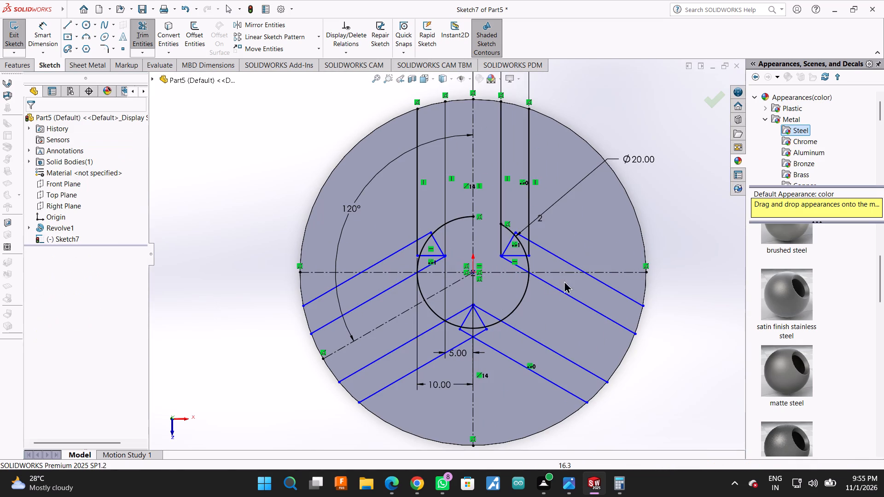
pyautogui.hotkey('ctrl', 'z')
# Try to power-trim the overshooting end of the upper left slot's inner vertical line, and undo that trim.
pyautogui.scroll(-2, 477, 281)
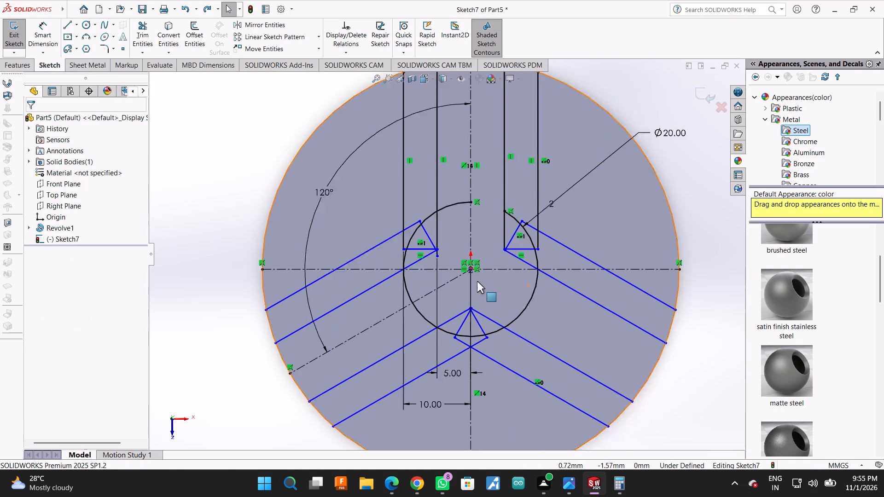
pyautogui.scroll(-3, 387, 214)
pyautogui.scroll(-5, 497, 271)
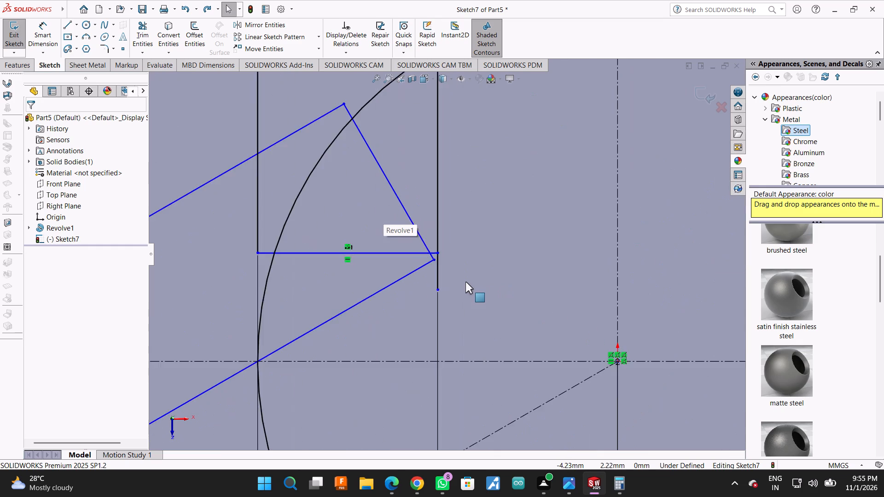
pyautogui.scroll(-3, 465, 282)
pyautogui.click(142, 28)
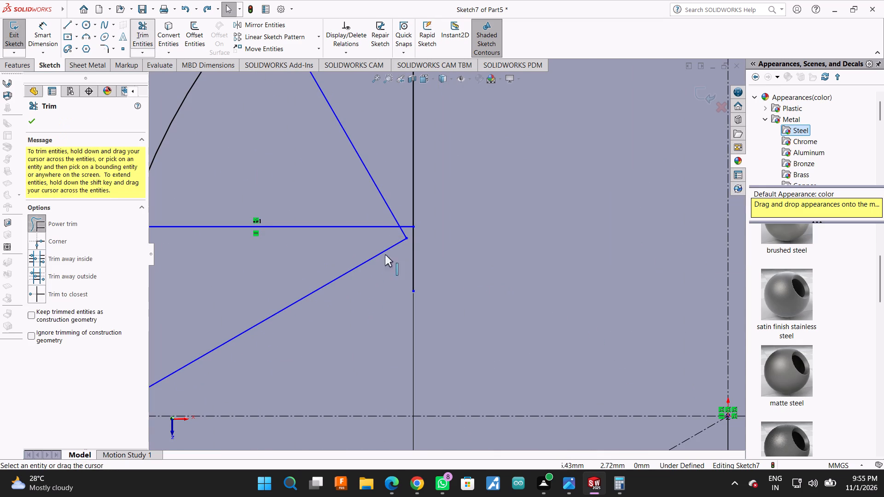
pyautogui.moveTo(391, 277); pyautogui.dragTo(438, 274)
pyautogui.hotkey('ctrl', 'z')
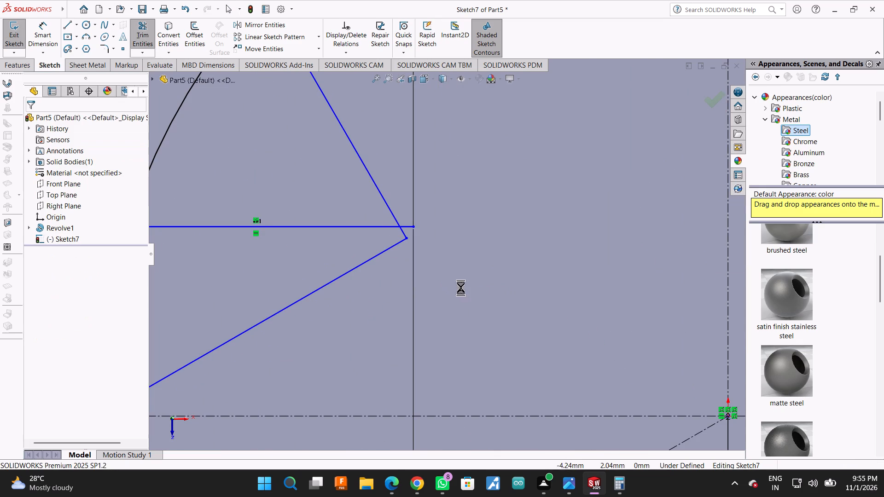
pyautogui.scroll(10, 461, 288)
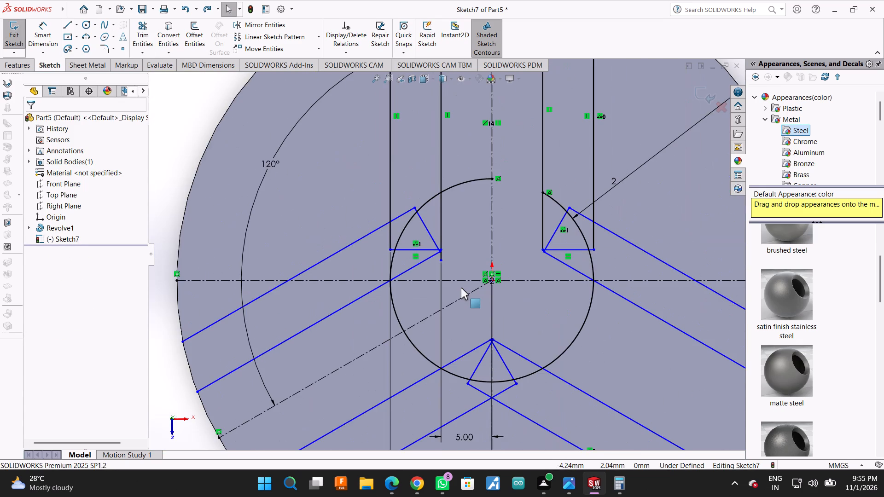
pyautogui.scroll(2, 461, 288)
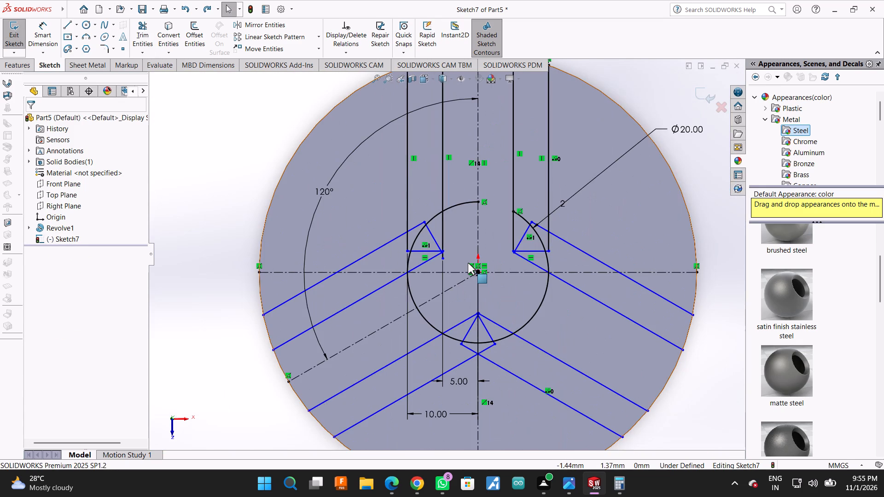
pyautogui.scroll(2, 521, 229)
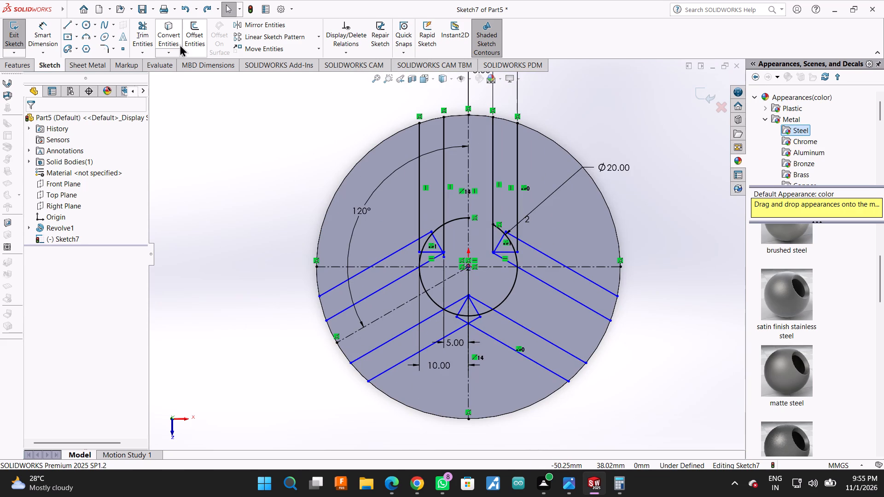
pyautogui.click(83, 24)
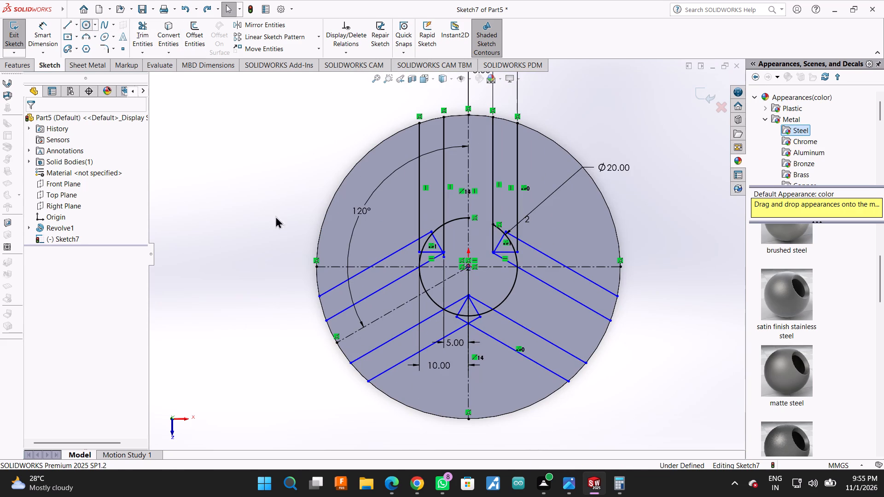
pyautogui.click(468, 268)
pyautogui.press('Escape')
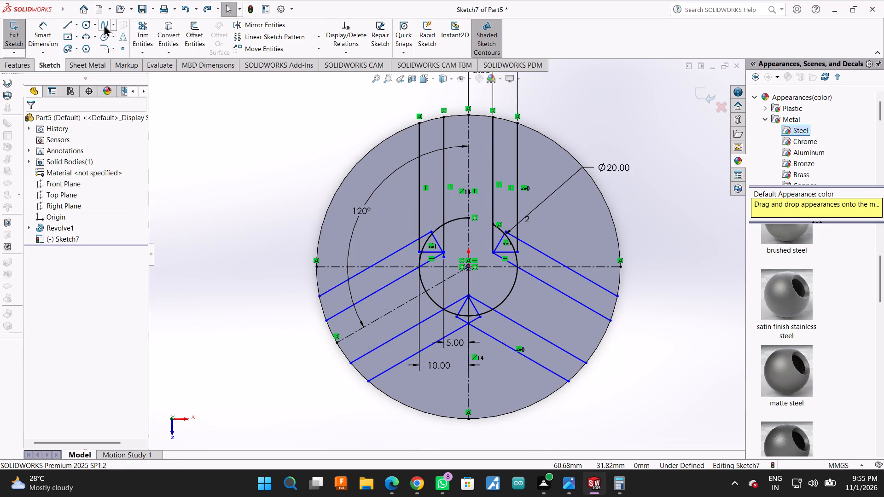
# Power-trim the 20 mm circle's arcs from the vertical centerline around to the lower left slot, plus the angled centerline's outer part.
pyautogui.click(139, 28)
pyautogui.scroll(-4, 505, 224)
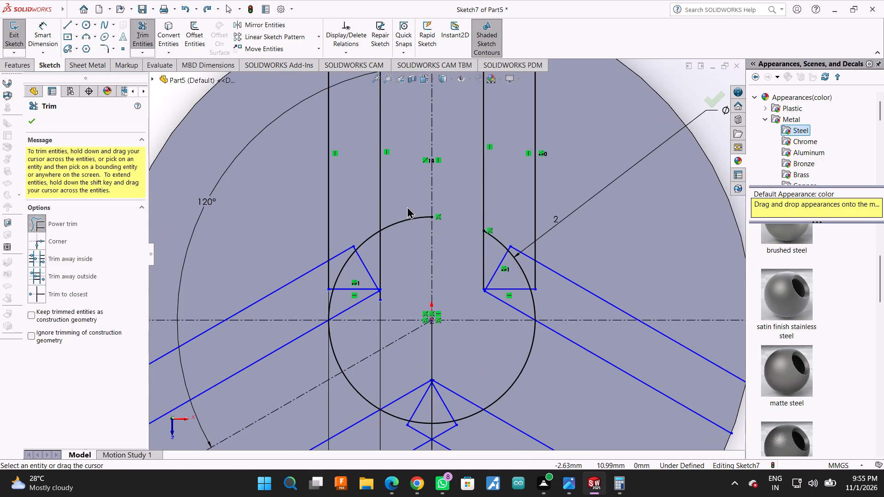
pyautogui.moveTo(411, 205); pyautogui.dragTo(416, 226)
pyautogui.moveTo(367, 224); pyautogui.dragTo(371, 237)
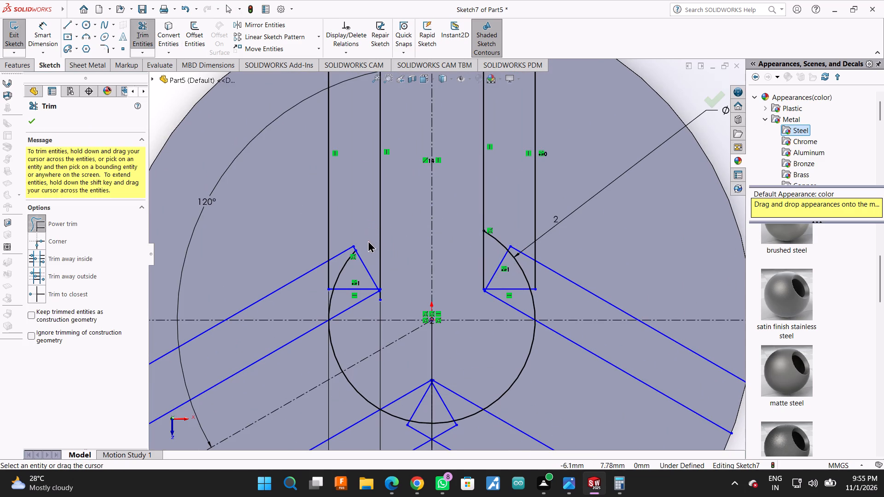
pyautogui.moveTo(340, 260); pyautogui.dragTo(347, 267)
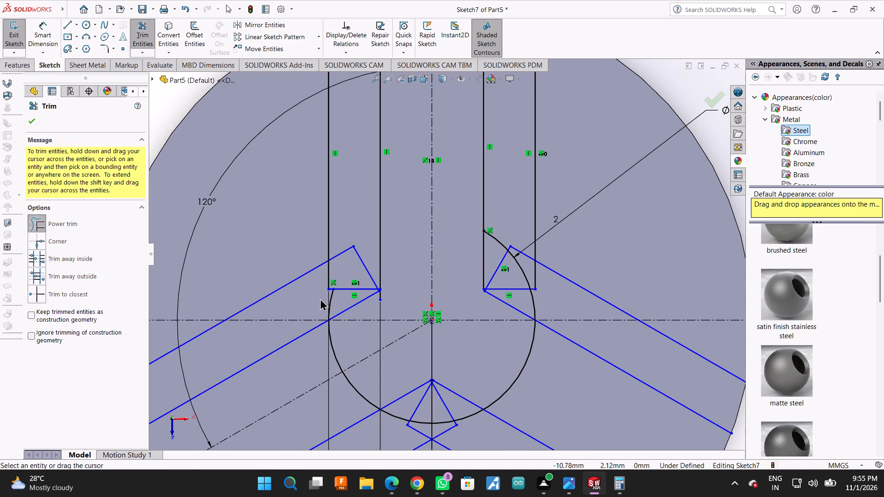
pyautogui.moveTo(320, 298); pyautogui.dragTo(334, 298)
pyautogui.moveTo(352, 339); pyautogui.dragTo(332, 378)
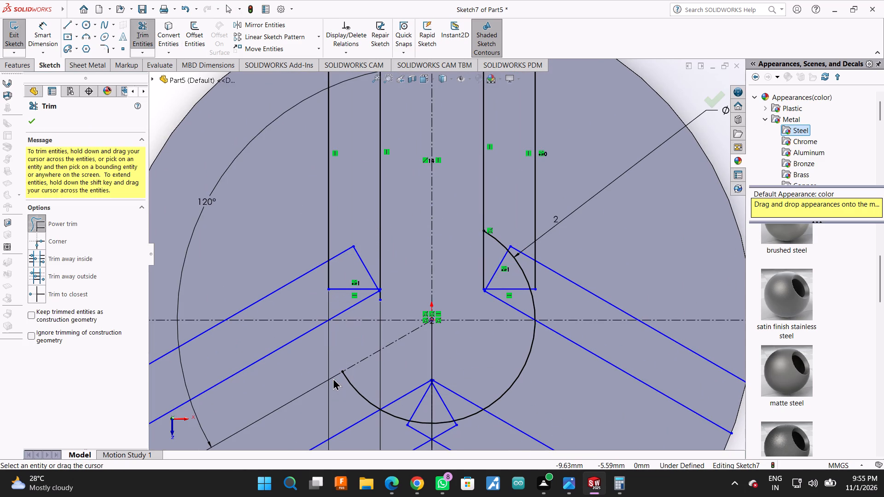
pyautogui.moveTo(371, 383); pyautogui.dragTo(354, 399)
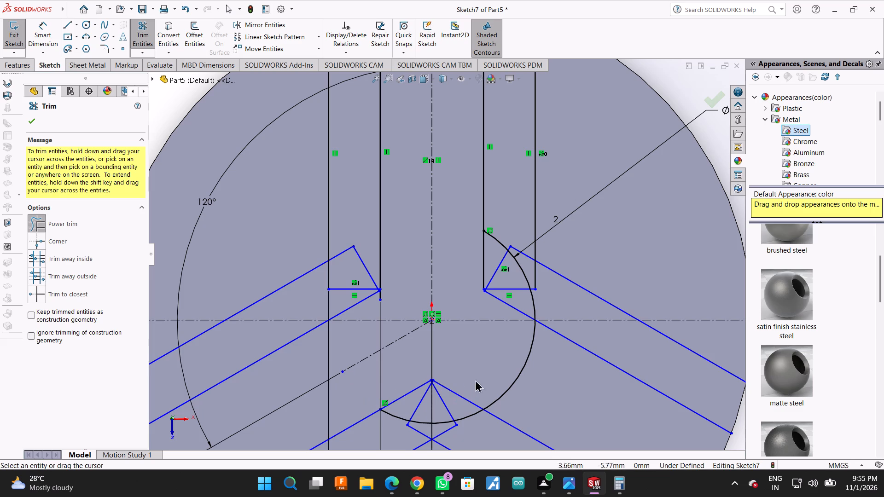
# Power-trim the 20 mm circle's lower right arc and its remaining bottom arcs across the lower slots.
pyautogui.moveTo(485, 374); pyautogui.dragTo(551, 381)
pyautogui.scroll(-3, 462, 391)
pyautogui.moveTo(457, 400); pyautogui.dragTo(466, 407)
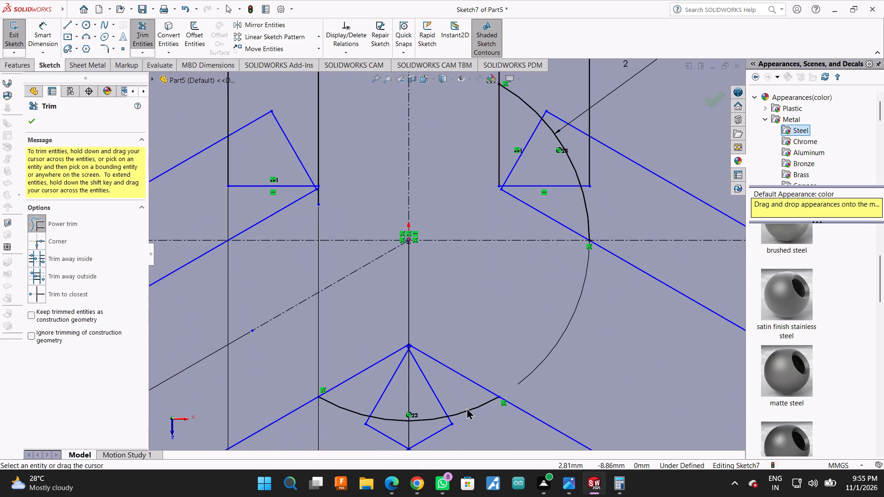
pyautogui.moveTo(466, 407); pyautogui.dragTo(476, 428)
pyautogui.moveTo(430, 412); pyautogui.dragTo(429, 424)
pyautogui.moveTo(399, 415); pyautogui.dragTo(395, 425)
pyautogui.moveTo(350, 403); pyautogui.dragTo(337, 429)
# Power-trim the remaining arcs of the 20 mm circle across the upper right slot.
pyautogui.scroll(3, 715, 346)
pyautogui.scroll(1, 579, 305)
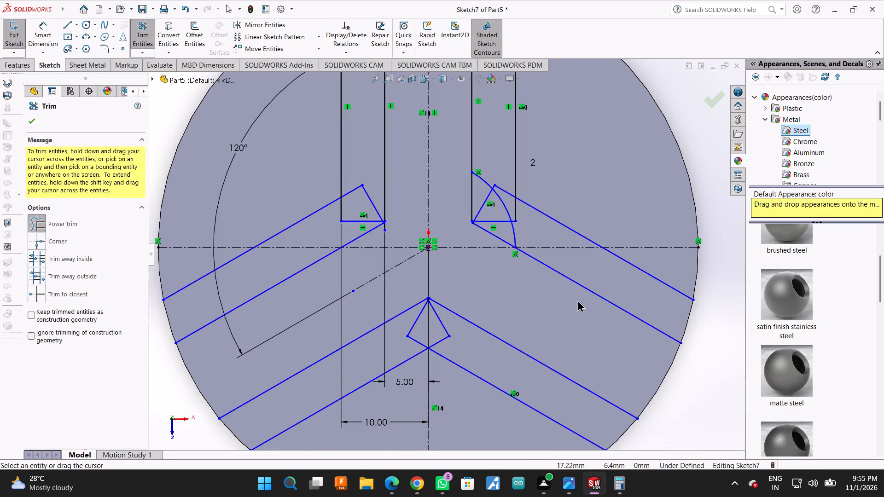
pyautogui.scroll(-2, 515, 185)
pyautogui.moveTo(459, 163); pyautogui.dragTo(452, 197)
pyautogui.moveTo(498, 221); pyautogui.dragTo(487, 227)
pyautogui.moveTo(495, 253); pyautogui.dragTo(522, 264)
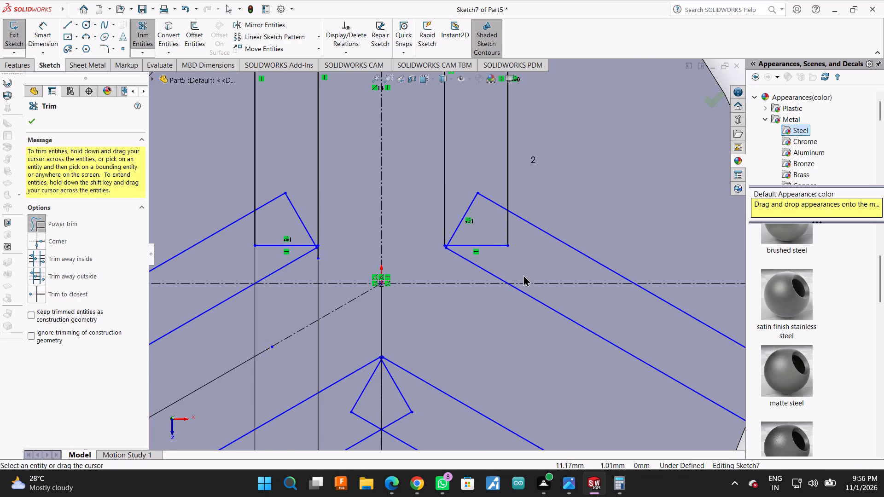
# Sketch a circle of radius 31 mm centred on the origin along the disc's outer edge.
pyautogui.scroll(4, 523, 275)
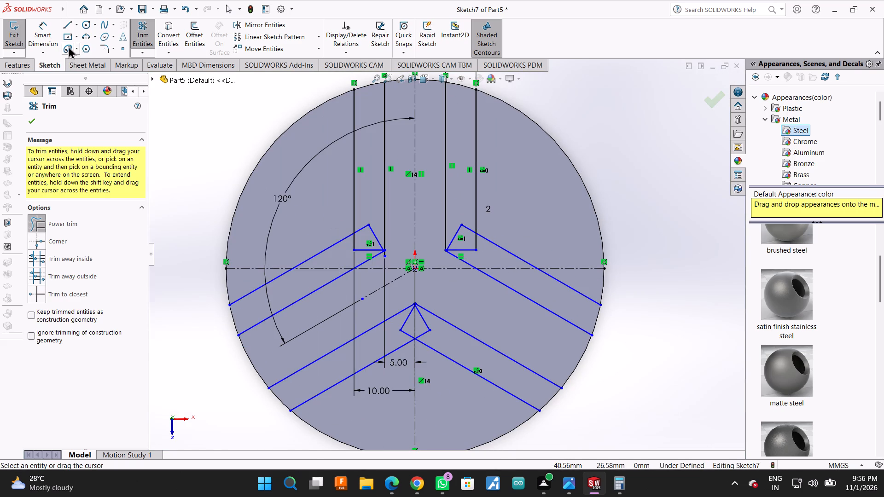
pyautogui.click(83, 26)
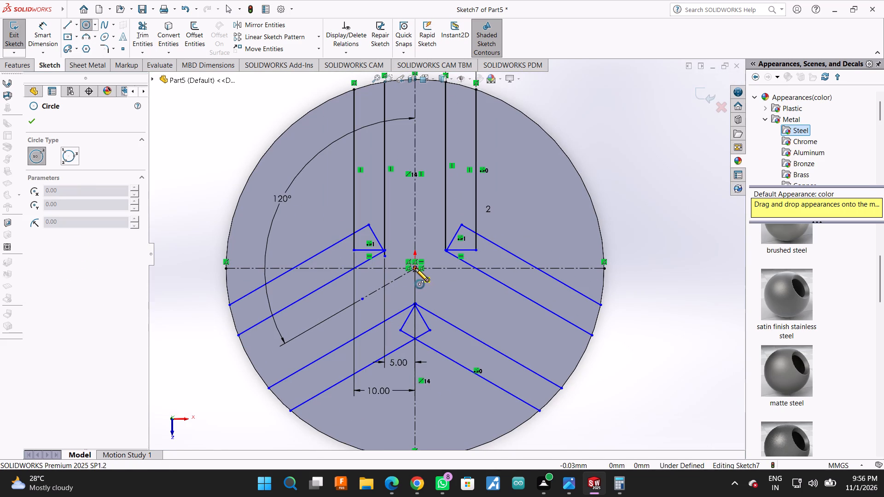
pyautogui.click(416, 268)
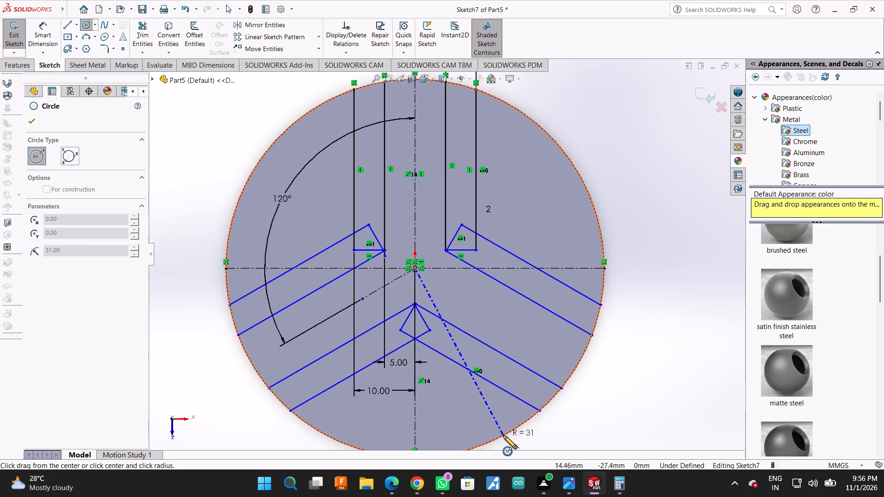
pyautogui.click(503, 435)
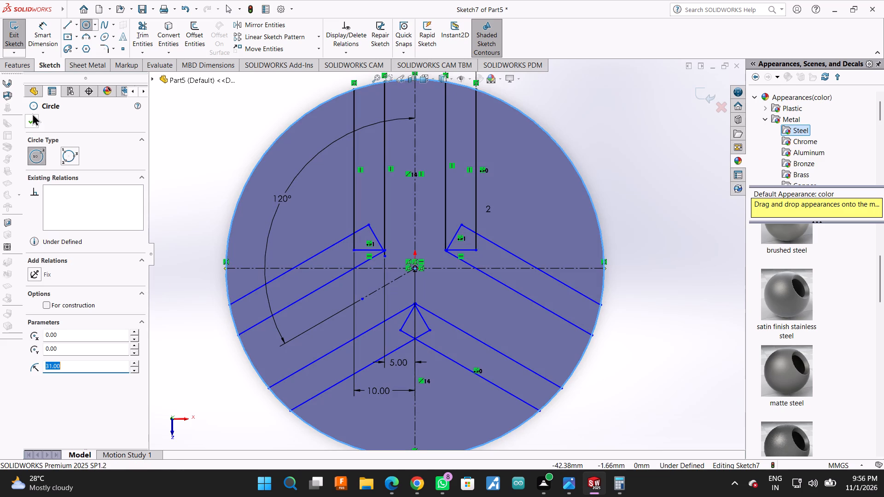
pyautogui.click(32, 126)
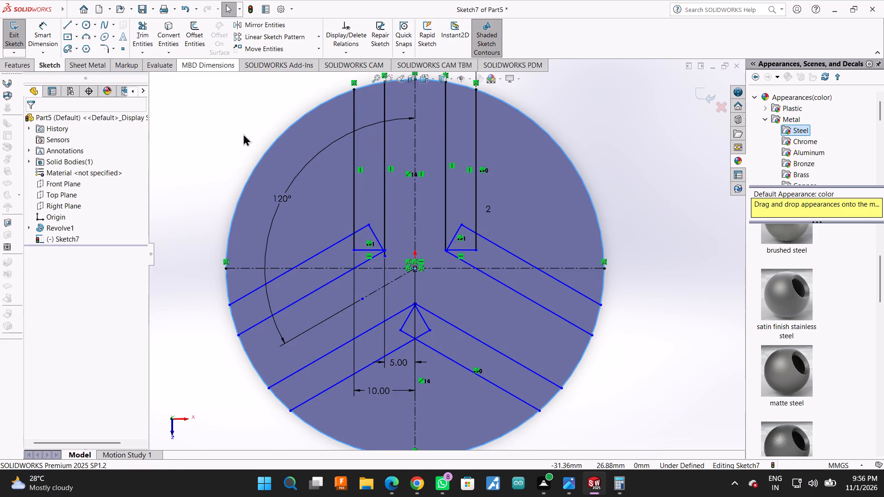
pyautogui.keyDown('ctrl'); pyautogui.click(320, 252); pyautogui.keyUp('ctrl')
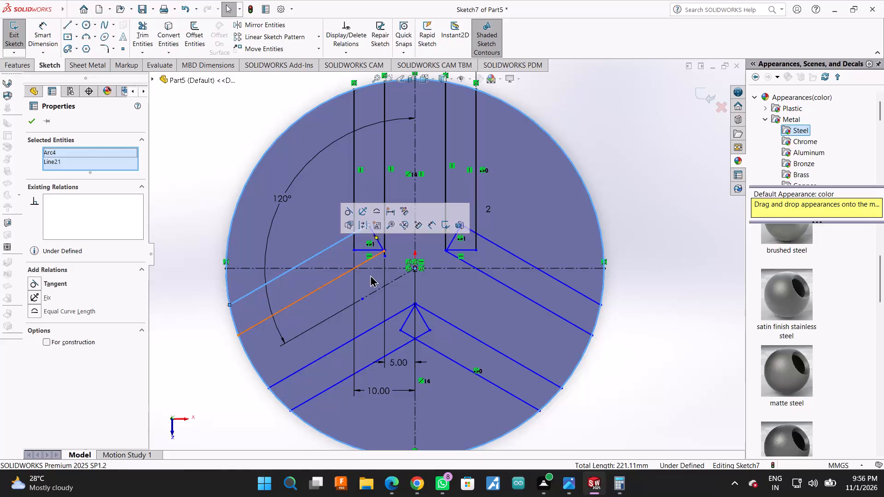
pyautogui.click(198, 176)
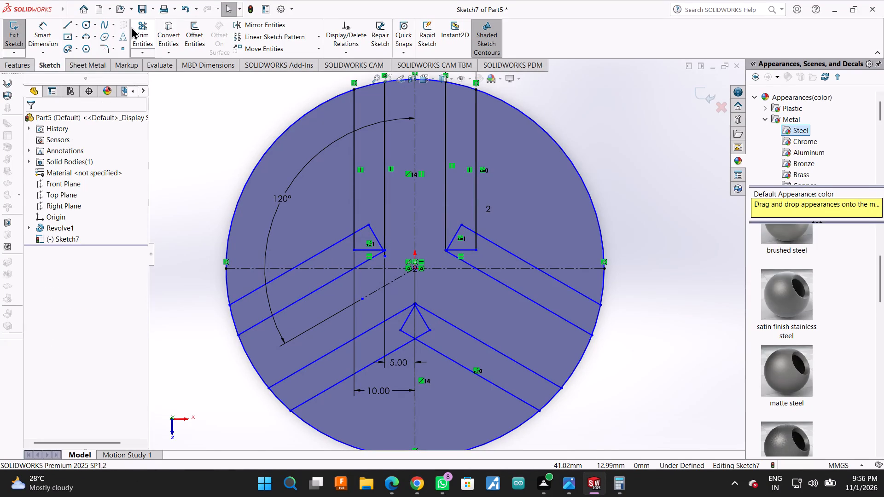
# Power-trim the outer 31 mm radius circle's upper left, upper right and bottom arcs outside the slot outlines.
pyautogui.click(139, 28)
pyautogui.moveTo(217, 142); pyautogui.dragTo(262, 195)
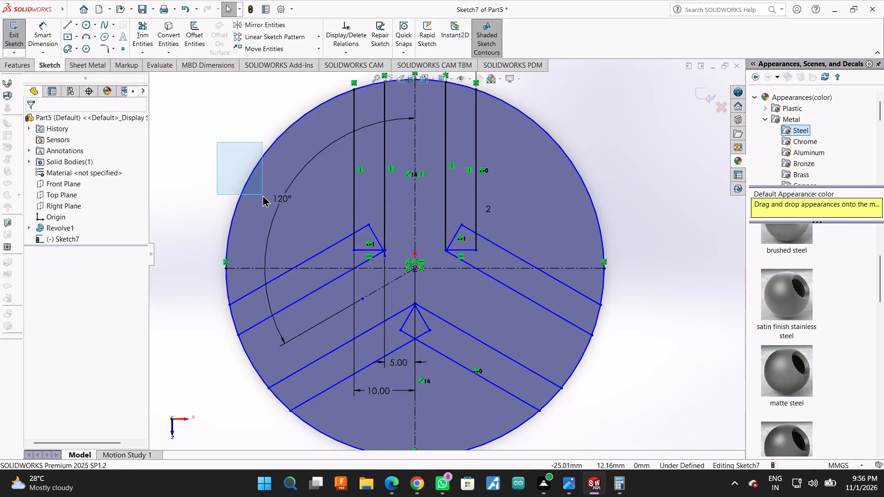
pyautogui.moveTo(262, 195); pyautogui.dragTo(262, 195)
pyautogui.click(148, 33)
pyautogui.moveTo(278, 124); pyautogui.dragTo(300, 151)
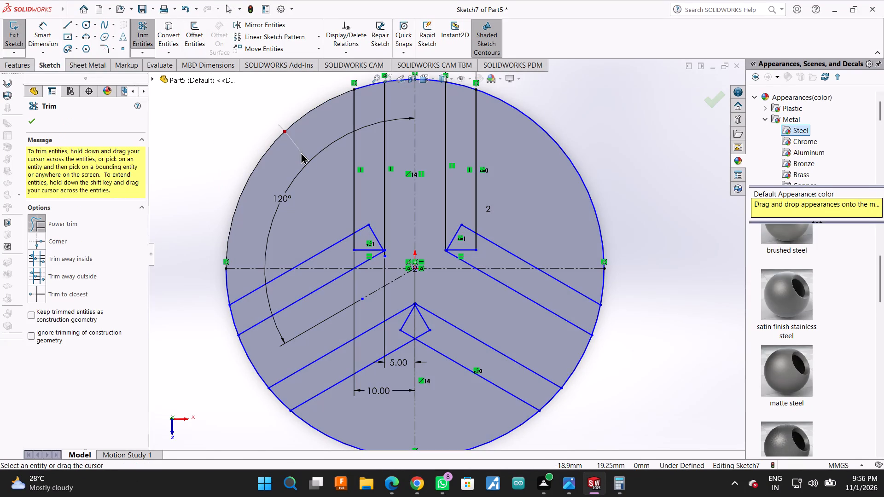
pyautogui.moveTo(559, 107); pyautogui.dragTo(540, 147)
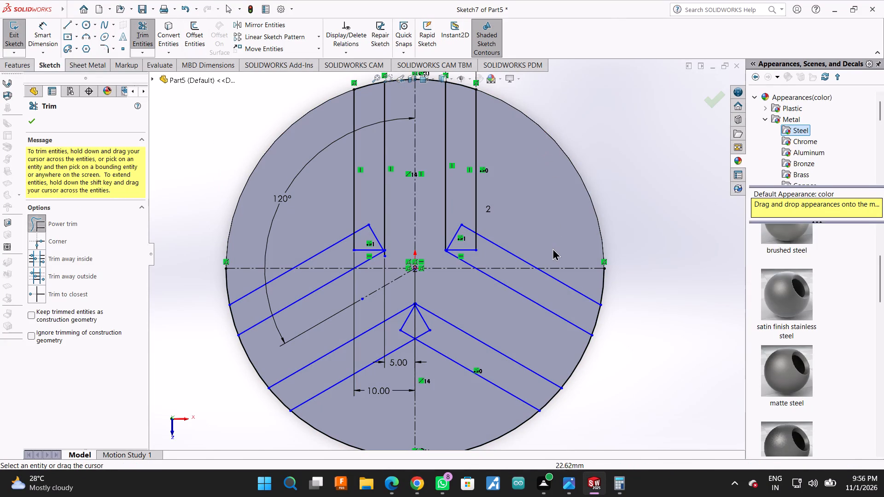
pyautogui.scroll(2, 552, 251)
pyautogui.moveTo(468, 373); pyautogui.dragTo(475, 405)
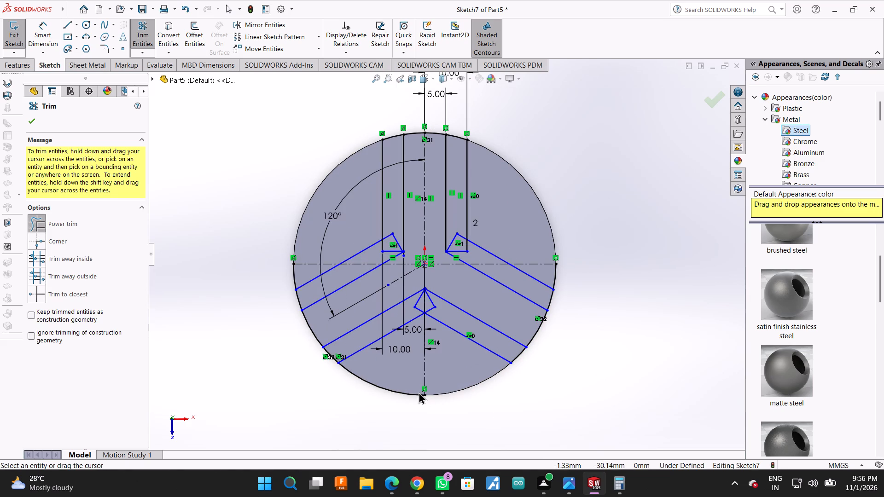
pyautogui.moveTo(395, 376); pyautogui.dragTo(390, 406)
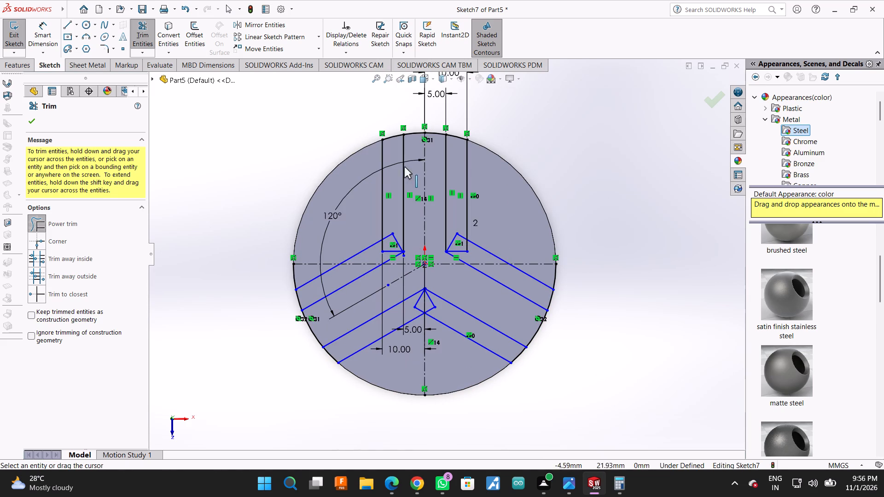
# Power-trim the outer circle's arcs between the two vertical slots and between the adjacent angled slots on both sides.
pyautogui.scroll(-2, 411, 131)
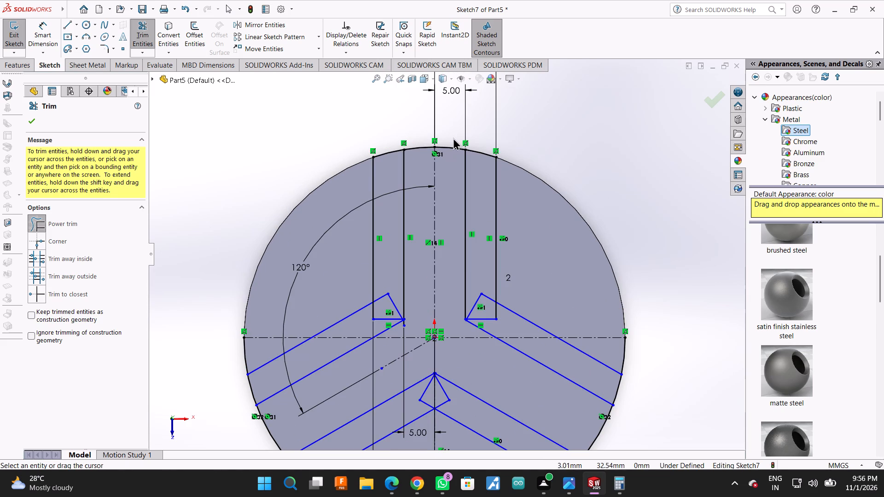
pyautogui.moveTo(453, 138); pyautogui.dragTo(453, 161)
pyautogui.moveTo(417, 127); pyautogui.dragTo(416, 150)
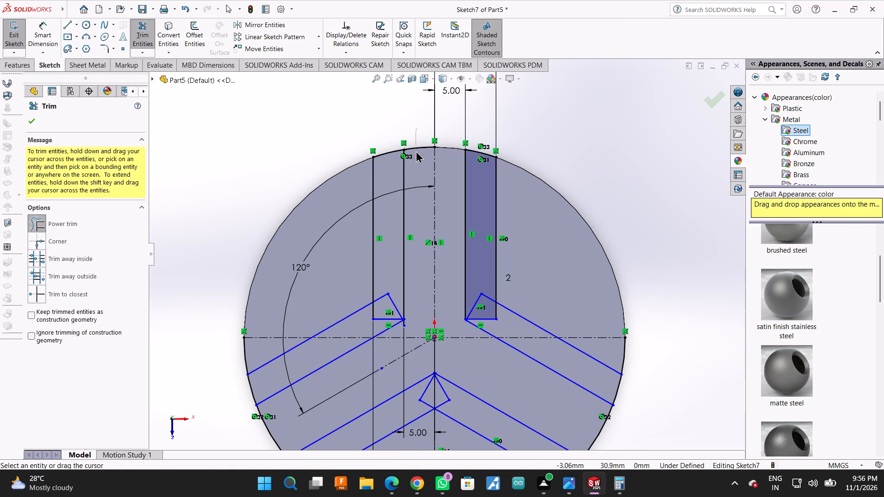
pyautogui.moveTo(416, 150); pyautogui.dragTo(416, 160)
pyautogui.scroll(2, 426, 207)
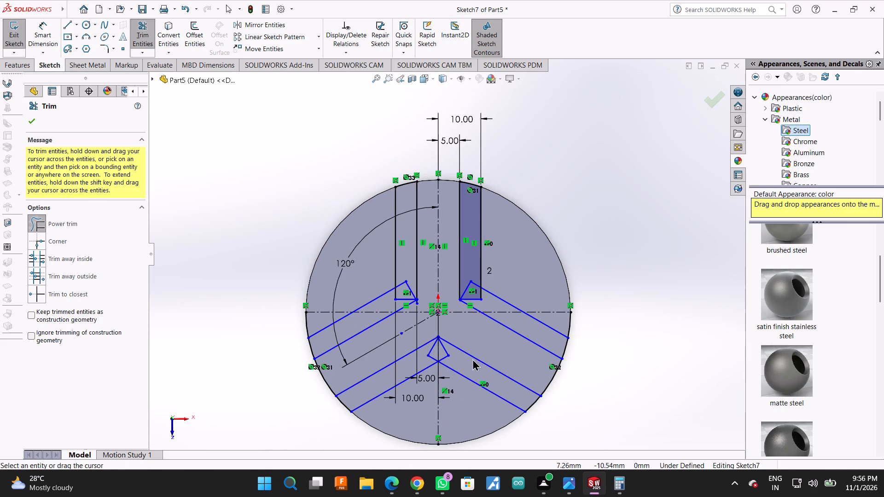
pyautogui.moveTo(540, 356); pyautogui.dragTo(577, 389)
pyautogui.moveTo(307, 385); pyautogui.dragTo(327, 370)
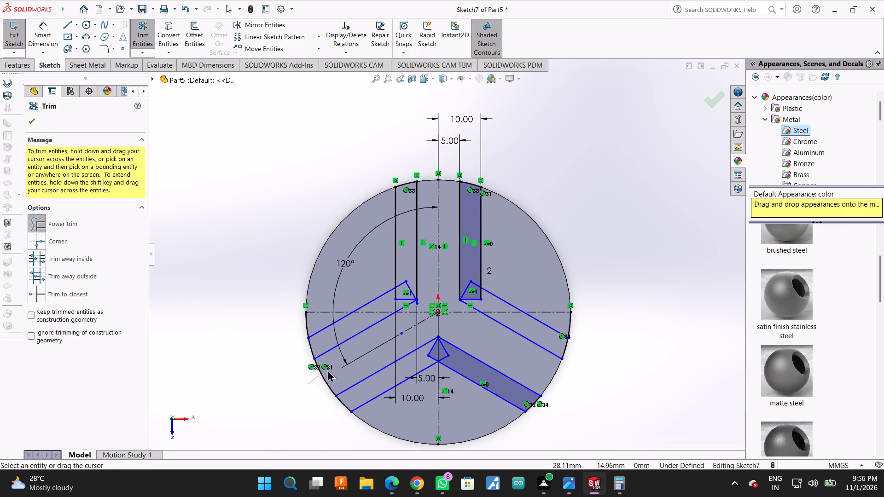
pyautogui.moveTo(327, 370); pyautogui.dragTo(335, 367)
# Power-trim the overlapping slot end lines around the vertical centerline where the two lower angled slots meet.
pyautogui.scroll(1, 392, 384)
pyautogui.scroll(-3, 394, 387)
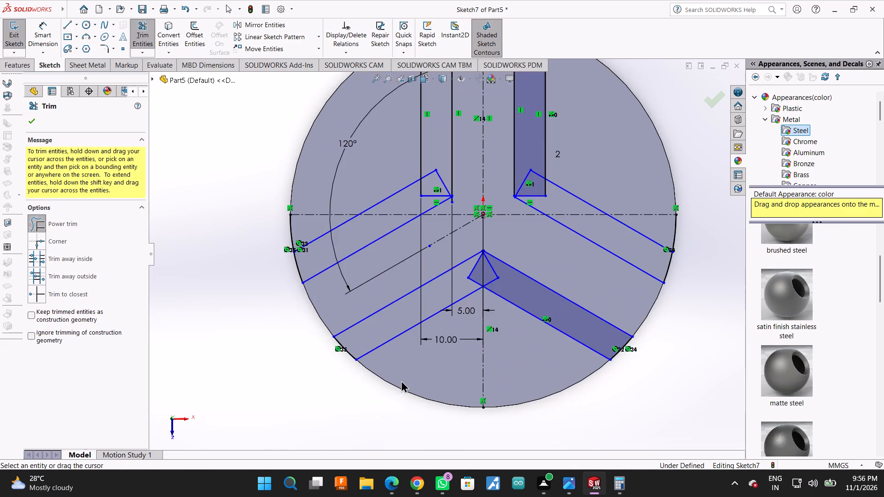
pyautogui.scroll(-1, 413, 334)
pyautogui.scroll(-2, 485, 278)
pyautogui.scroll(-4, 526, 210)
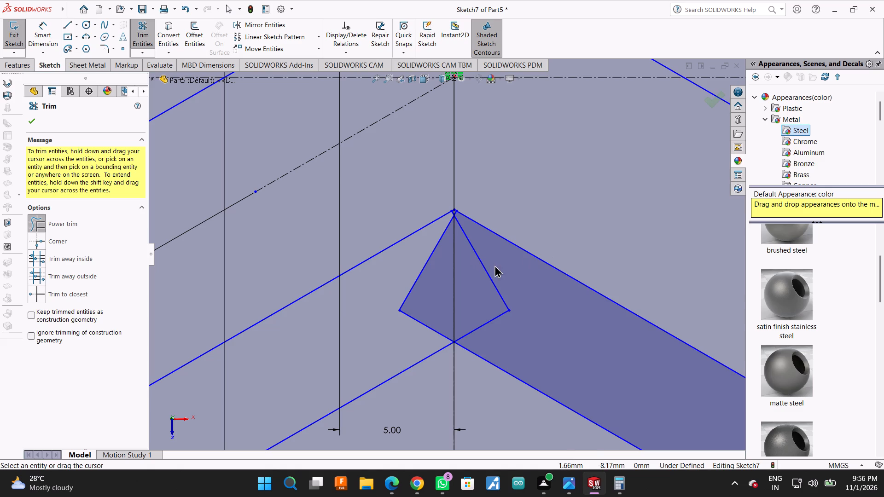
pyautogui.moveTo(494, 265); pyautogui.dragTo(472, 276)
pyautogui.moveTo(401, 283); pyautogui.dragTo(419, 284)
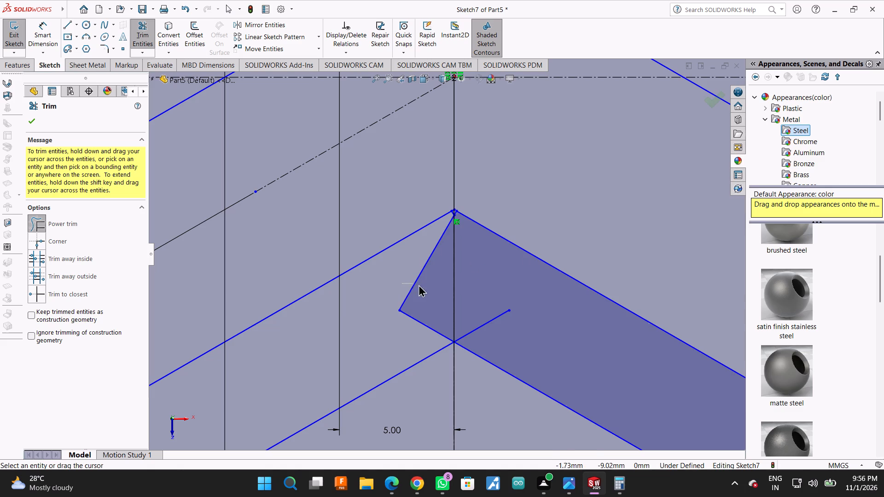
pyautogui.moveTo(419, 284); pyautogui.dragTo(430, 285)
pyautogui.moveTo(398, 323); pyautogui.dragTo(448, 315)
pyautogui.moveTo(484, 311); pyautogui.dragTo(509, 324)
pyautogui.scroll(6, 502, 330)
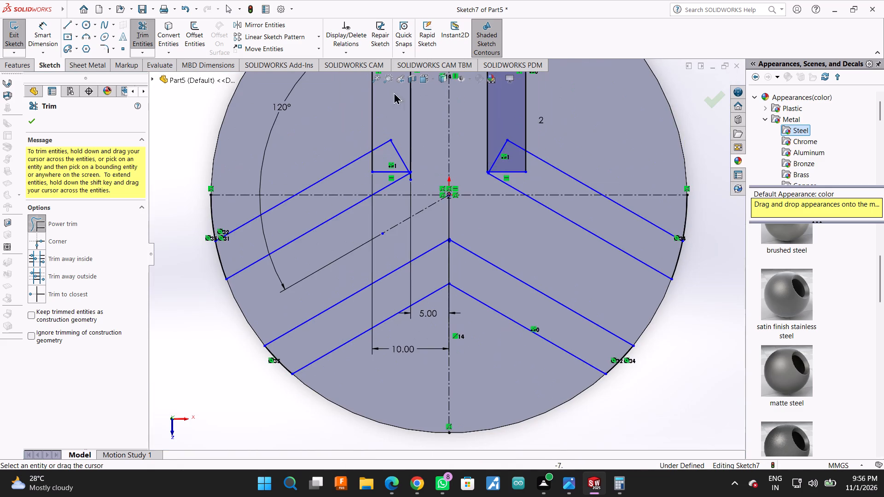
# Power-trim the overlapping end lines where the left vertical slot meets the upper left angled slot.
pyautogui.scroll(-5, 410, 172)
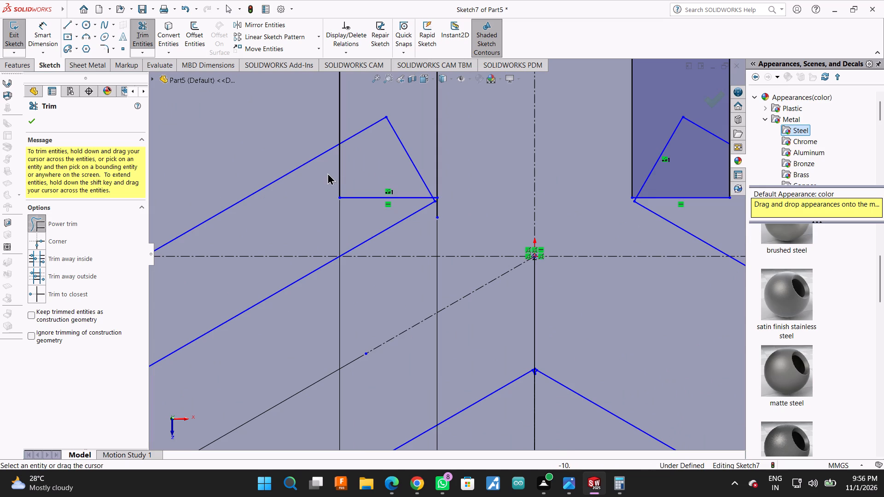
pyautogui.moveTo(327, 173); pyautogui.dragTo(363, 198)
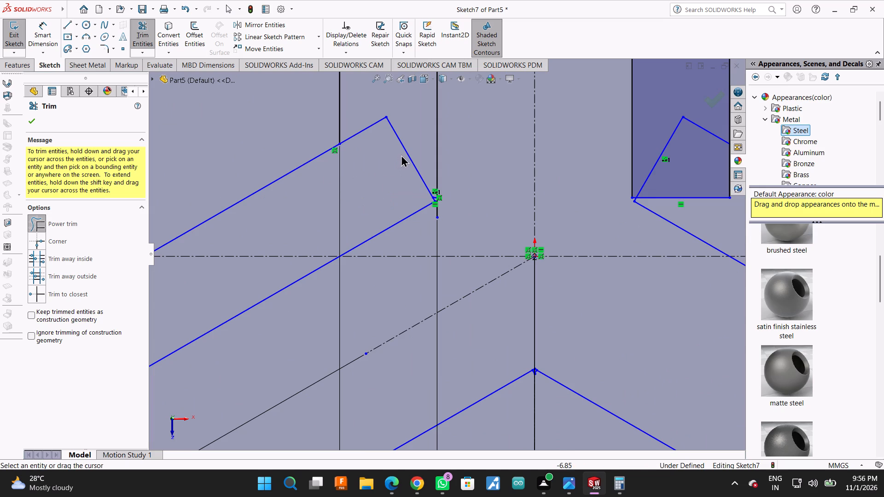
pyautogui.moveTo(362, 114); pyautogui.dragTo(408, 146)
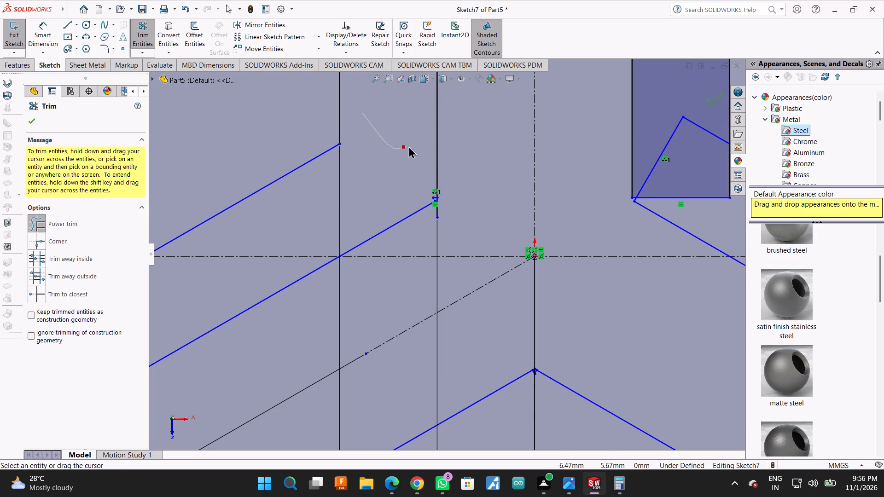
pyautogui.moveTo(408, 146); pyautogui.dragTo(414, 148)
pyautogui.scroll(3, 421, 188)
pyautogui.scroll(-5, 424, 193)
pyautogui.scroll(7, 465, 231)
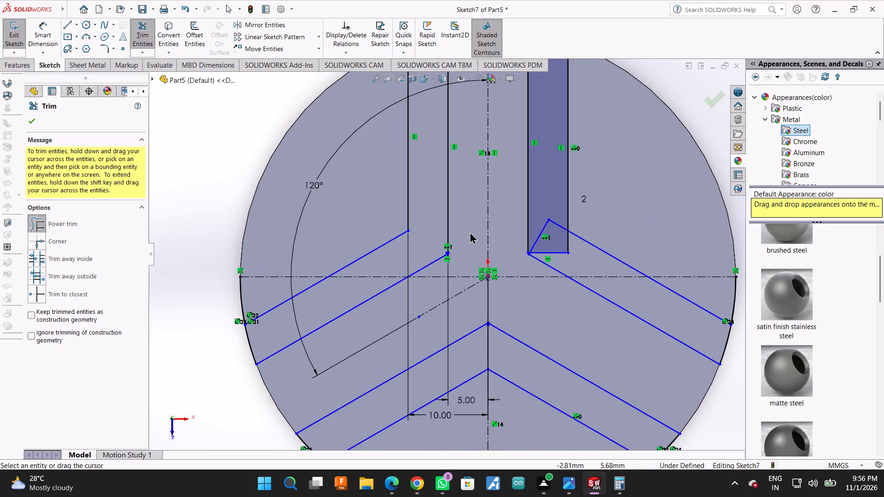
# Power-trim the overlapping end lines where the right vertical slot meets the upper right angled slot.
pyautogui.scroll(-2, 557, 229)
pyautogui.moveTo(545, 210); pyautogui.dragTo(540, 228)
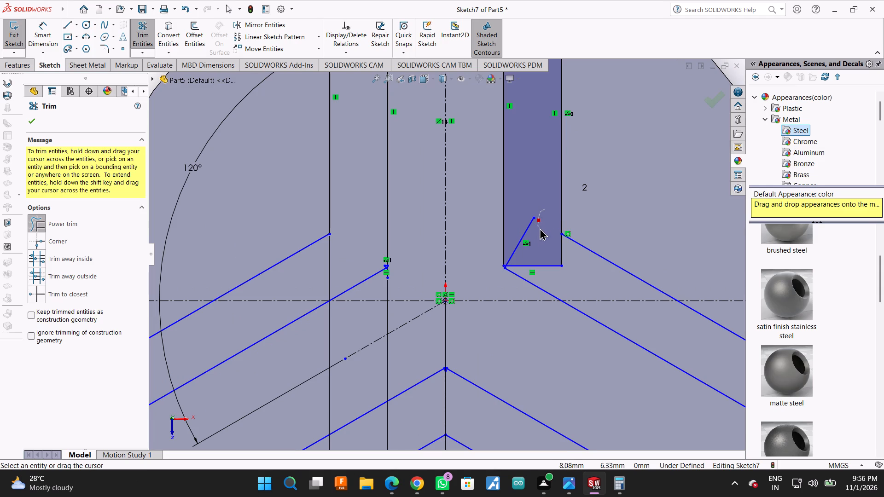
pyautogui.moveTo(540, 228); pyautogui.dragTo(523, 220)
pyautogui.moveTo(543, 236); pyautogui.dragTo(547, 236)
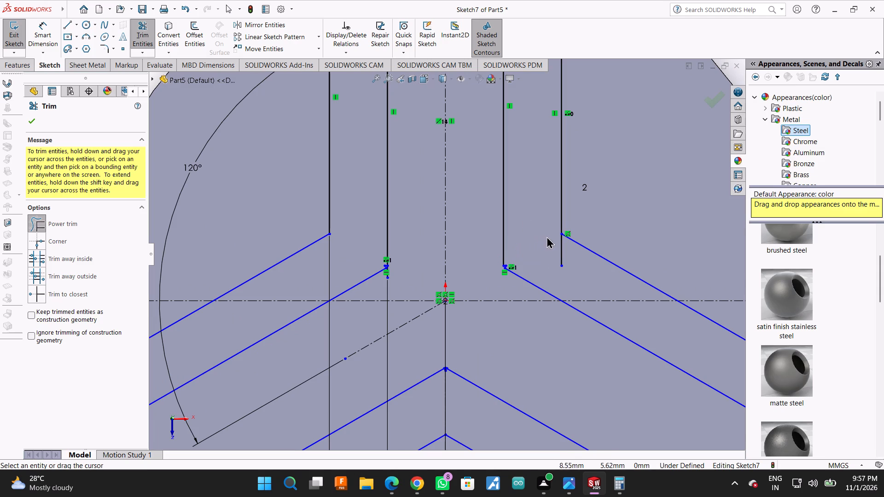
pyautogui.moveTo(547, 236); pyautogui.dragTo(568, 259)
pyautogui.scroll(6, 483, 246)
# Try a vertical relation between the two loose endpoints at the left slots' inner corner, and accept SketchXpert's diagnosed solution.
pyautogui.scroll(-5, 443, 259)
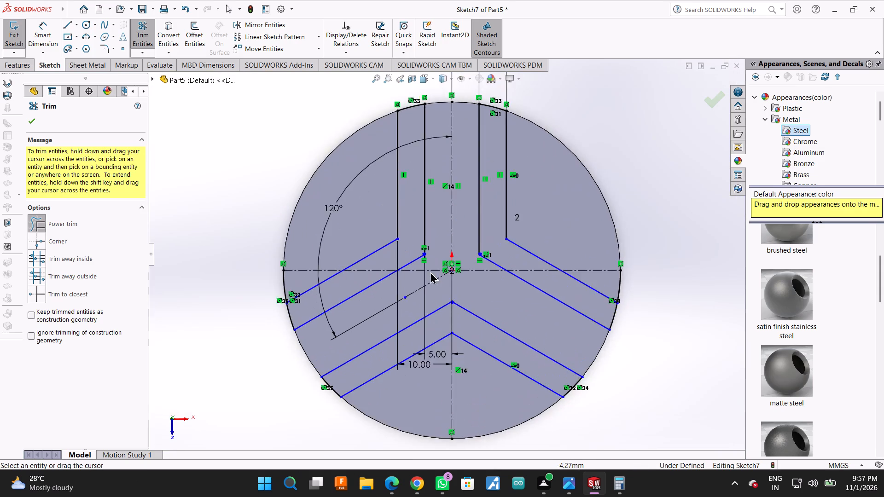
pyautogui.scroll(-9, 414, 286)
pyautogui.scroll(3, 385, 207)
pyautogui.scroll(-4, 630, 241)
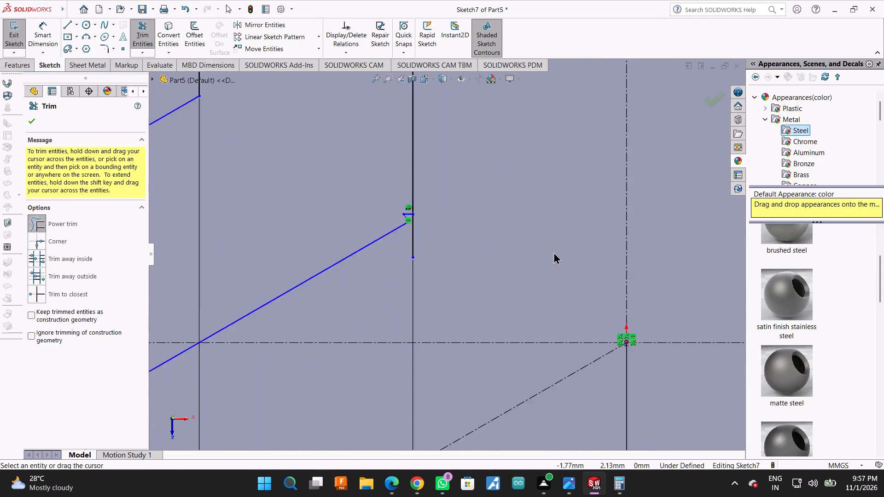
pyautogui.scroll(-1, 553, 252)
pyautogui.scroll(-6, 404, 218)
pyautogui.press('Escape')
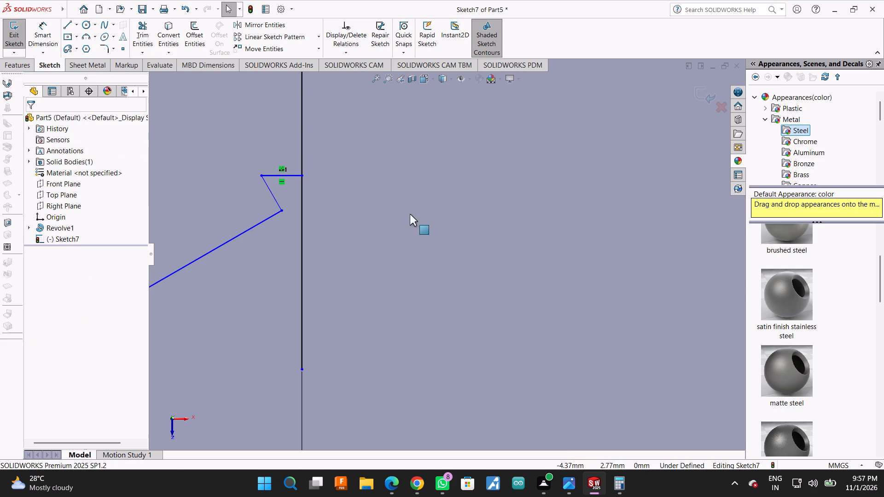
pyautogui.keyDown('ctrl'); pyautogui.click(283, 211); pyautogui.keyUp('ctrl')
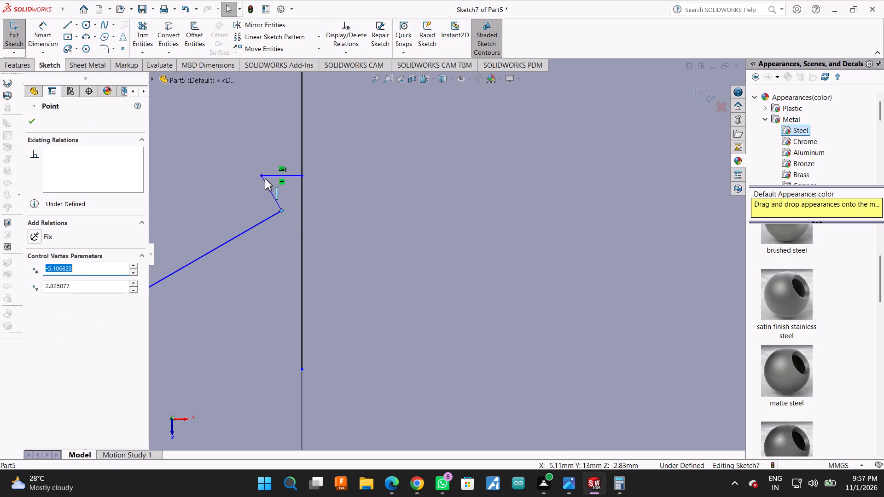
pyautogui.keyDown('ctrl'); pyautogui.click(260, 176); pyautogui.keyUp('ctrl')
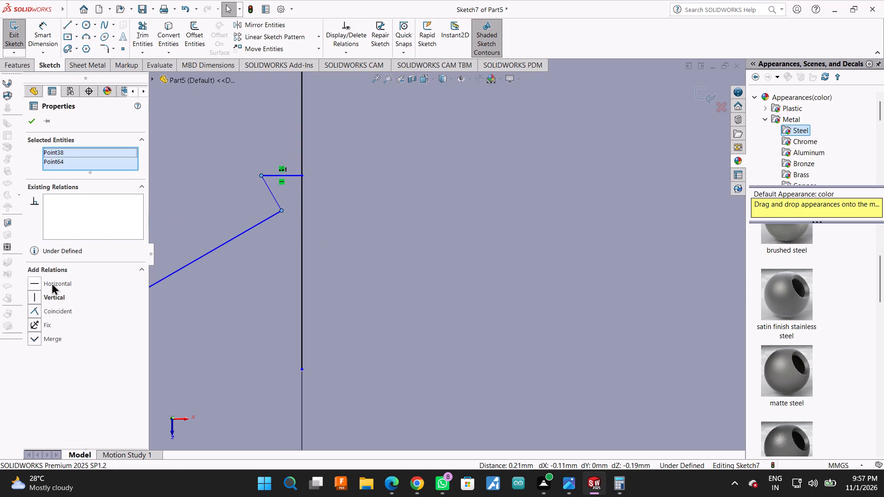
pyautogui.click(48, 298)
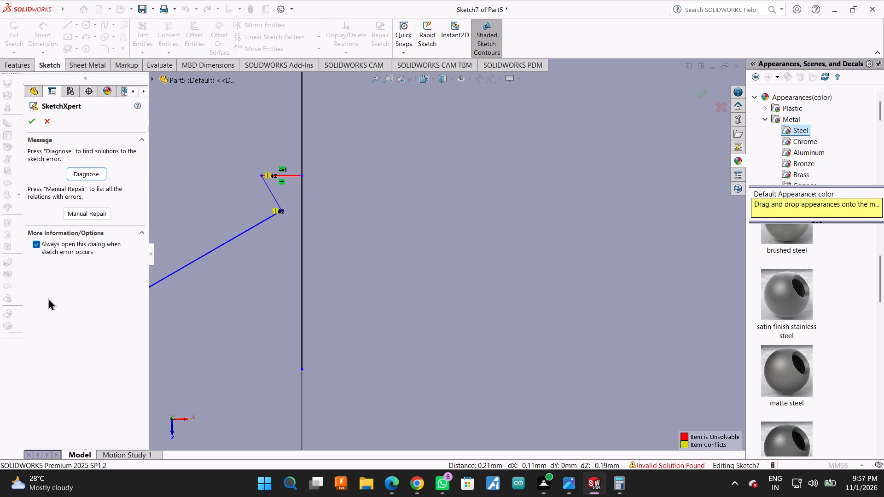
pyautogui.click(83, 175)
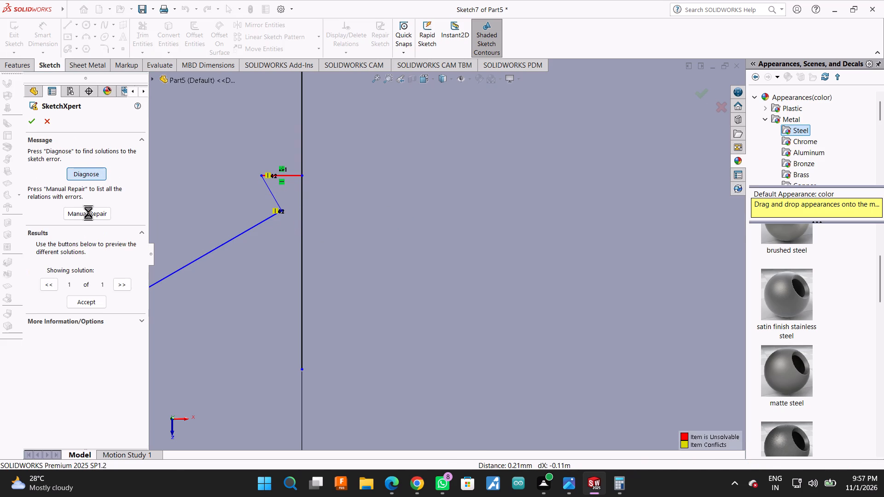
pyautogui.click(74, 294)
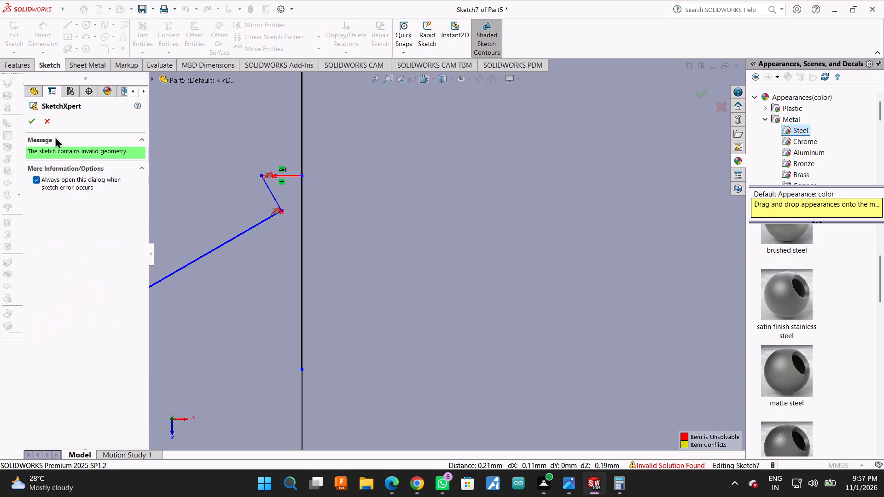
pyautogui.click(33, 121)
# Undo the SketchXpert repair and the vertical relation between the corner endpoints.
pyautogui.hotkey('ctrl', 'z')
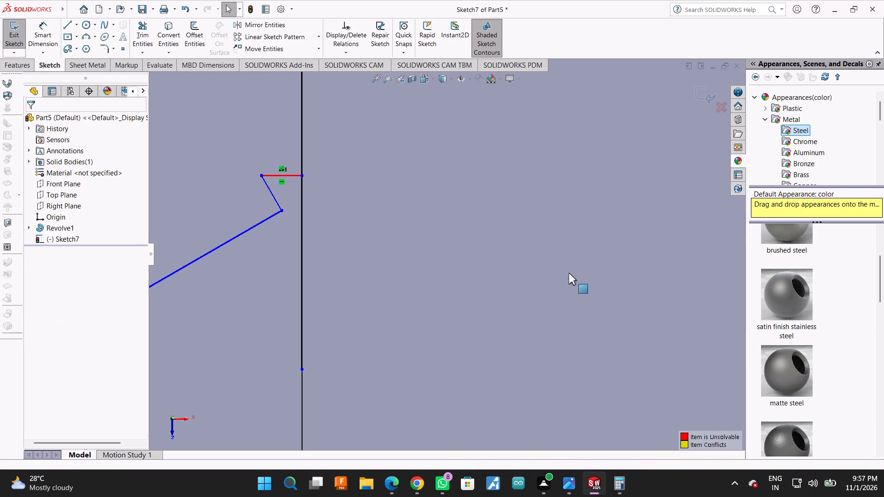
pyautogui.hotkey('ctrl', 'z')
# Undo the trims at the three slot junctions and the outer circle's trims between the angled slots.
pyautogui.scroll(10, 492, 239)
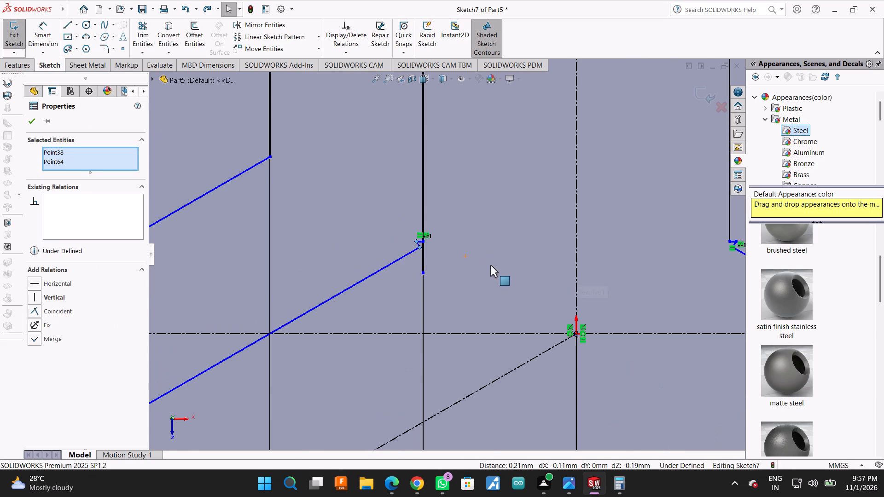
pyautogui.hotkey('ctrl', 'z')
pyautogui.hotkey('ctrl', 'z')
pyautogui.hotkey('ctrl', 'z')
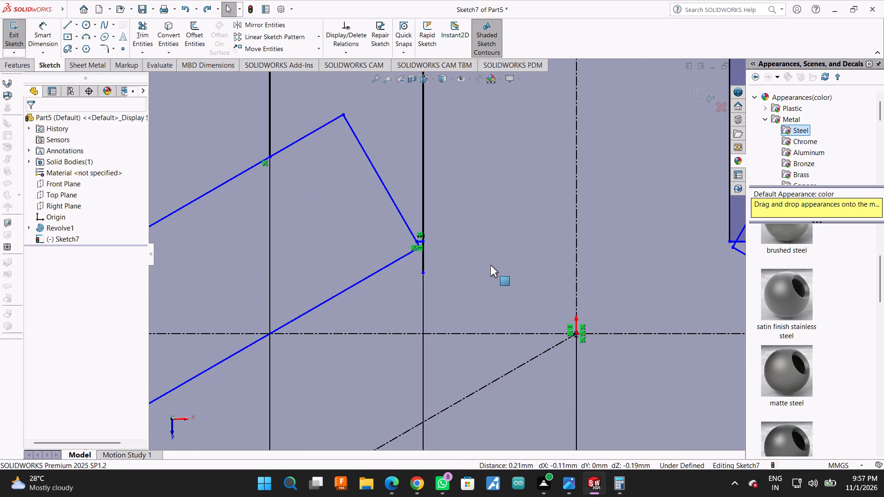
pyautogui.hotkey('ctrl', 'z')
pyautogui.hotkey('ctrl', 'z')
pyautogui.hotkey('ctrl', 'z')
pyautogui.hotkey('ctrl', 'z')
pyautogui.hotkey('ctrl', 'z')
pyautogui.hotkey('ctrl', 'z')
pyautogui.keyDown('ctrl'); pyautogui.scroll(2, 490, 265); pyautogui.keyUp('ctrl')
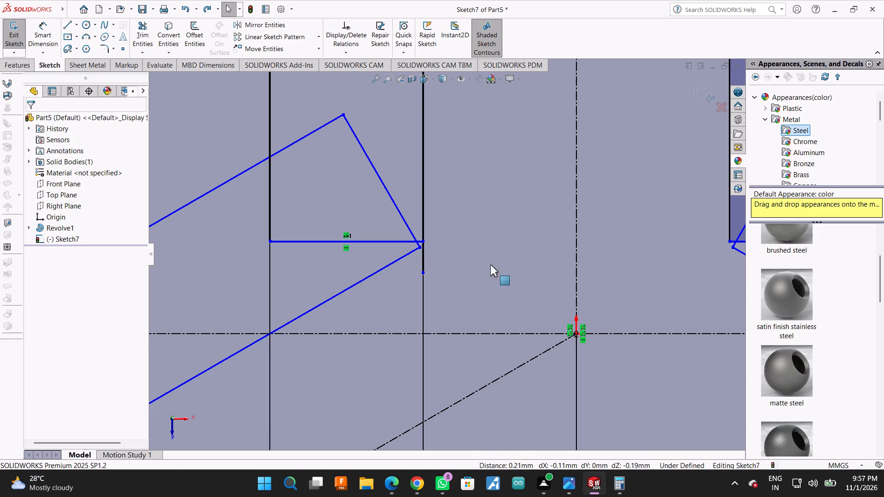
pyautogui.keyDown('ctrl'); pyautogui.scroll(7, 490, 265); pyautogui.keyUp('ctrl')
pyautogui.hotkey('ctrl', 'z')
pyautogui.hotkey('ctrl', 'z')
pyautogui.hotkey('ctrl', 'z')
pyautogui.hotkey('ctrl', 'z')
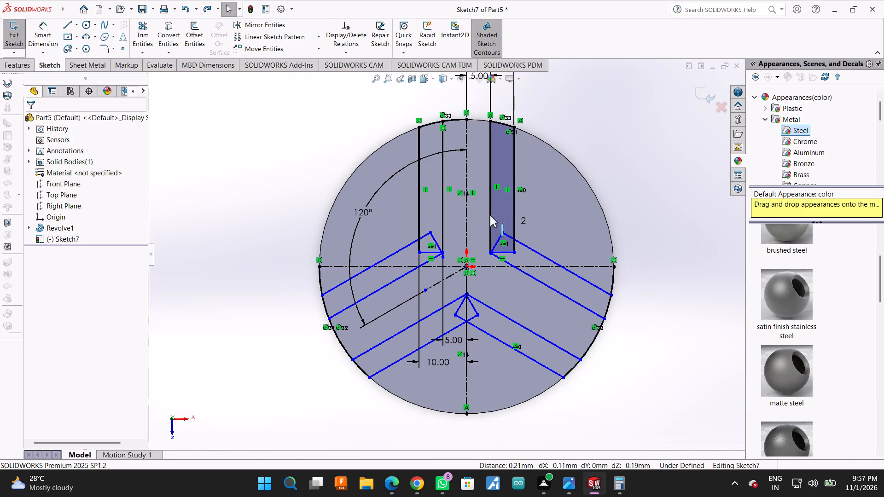
# Undo the outer circle's remaining trims and its sketch, back into the power trims of the 20 mm circle.
pyautogui.hotkey('ctrl', 'z')
pyautogui.hotkey('ctrl', 'z')
pyautogui.hotkey('ctrl', 'z')
pyautogui.hotkey('ctrl', 'z')
pyautogui.hotkey('ctrl', 'z')
pyautogui.hotkey('ctrl', 'z')
pyautogui.hotkey('ctrl', 'z')
pyautogui.hotkey('ctrl', 'z')
pyautogui.hotkey('ctrl', 'z')
pyautogui.hotkey('ctrl', 'z')
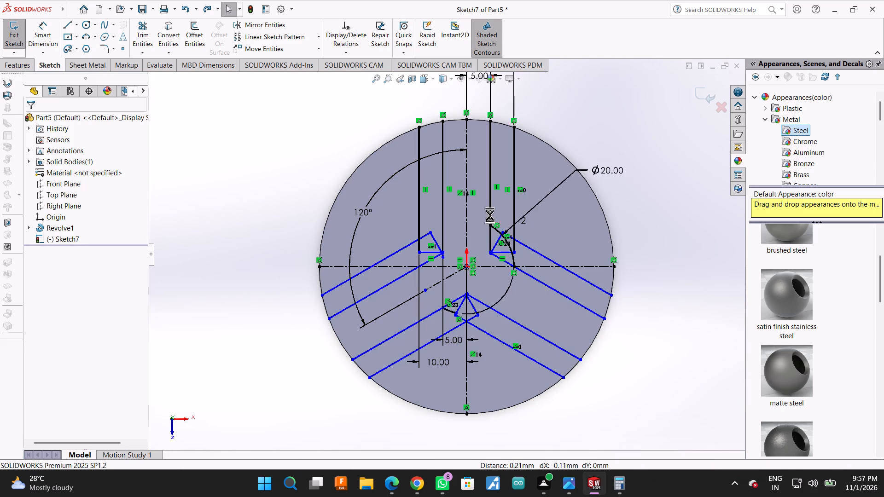
# Undo the power trims around the 20 mm circle and the trim of the angled centerline's outer part.
pyautogui.hotkey('ctrl', 'z')
pyautogui.hotkey('ctrl', 'z')
pyautogui.hotkey('ctrl', 'z')
pyautogui.hotkey('ctrl', 'z')
pyautogui.hotkey('ctrl', 'z')
pyautogui.hotkey('ctrl', 'z')
pyautogui.hotkey('ctrl', 'z')
pyautogui.hotkey('ctrl', 'z')
pyautogui.hotkey('ctrl', 'z')
pyautogui.hotkey('ctrl', 'z')
pyautogui.hotkey('ctrl', 'z')
pyautogui.hotkey('ctrl', 'z')
pyautogui.hotkey('ctrl', 'z')
pyautogui.hotkey('ctrl', 'z')
pyautogui.hotkey('ctrl', 'z')
pyautogui.hotkey('ctrl', 'z')
pyautogui.hotkey('ctrl', 'z')
pyautogui.hotkey('ctrl', 'z')
pyautogui.hotkey('ctrl', 'z')
pyautogui.hotkey('ctrl', 'z')
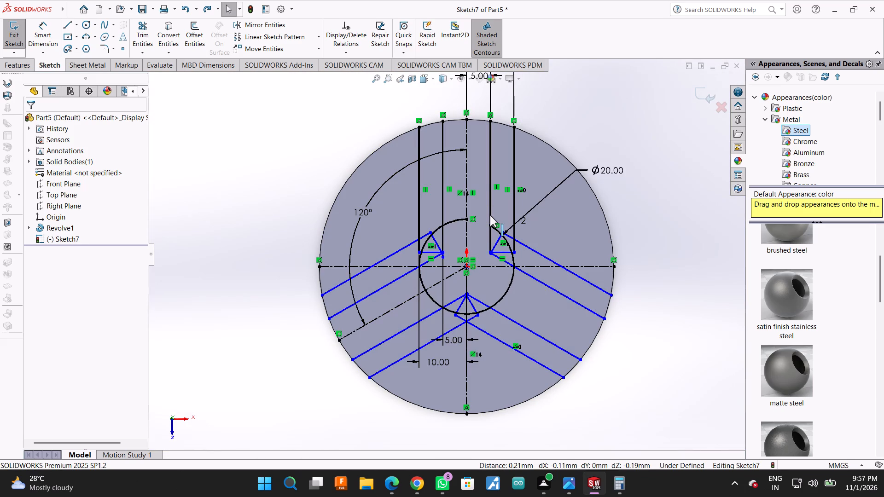
# Undo the remaining 20 mm circle trim and the copied angled slot outlines on the disc's left side.
pyautogui.hotkey('ctrl', 'z')
pyautogui.hotkey('ctrl', 'z')
pyautogui.hotkey('ctrl', 'z')
pyautogui.hotkey('ctrl', 'z')
pyautogui.hotkey('ctrl', 'z')
pyautogui.hotkey('ctrl', 'z')
pyautogui.hotkey('ctrl', 'z')
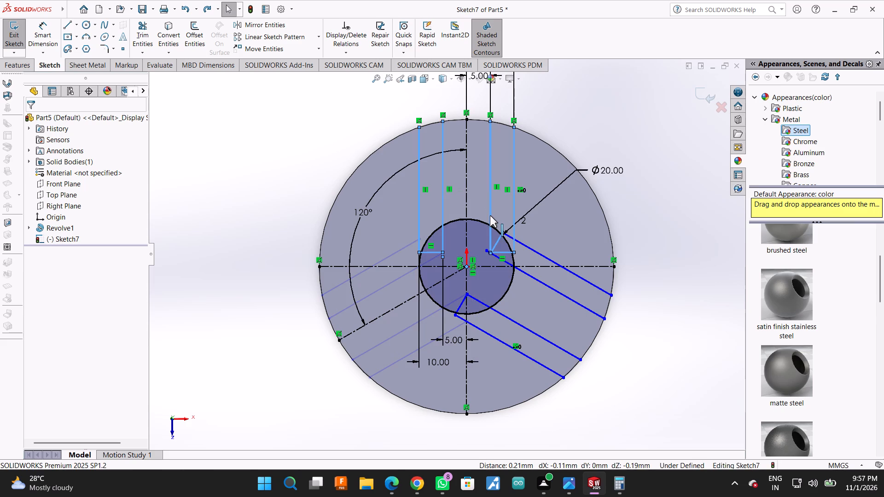
# Undo the angled slot copies and the 120° centerline, keeping the right-hand vertical slot's 5 mm and 10 mm offset dimensions.
pyautogui.hotkey('ctrl', 'z')
pyautogui.hotkey('ctrl', 'z')
pyautogui.hotkey('ctrl', 'z')
pyautogui.hotkey('ctrl', 'z')
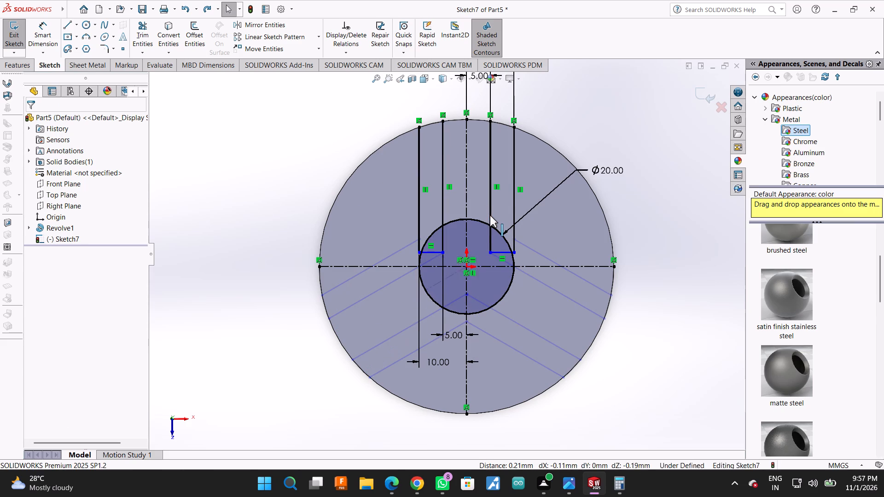
pyautogui.scroll(2, 490, 215)
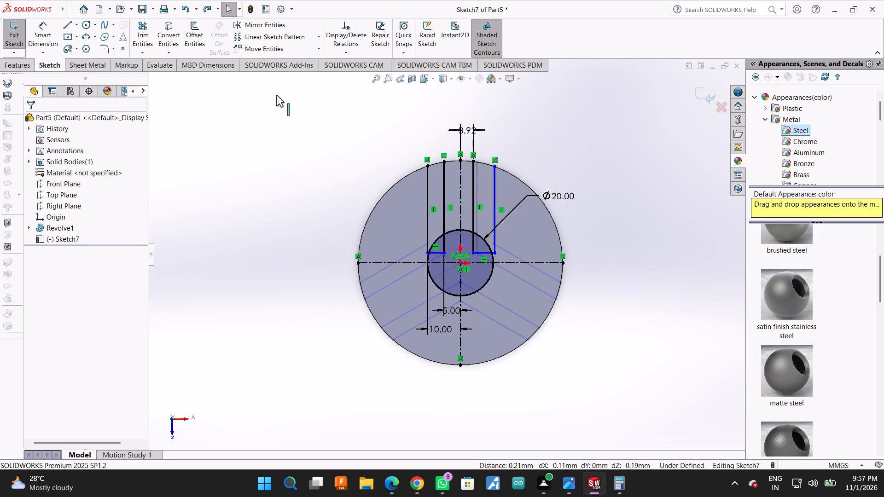
pyautogui.click(204, 9)
pyautogui.click(204, 9)
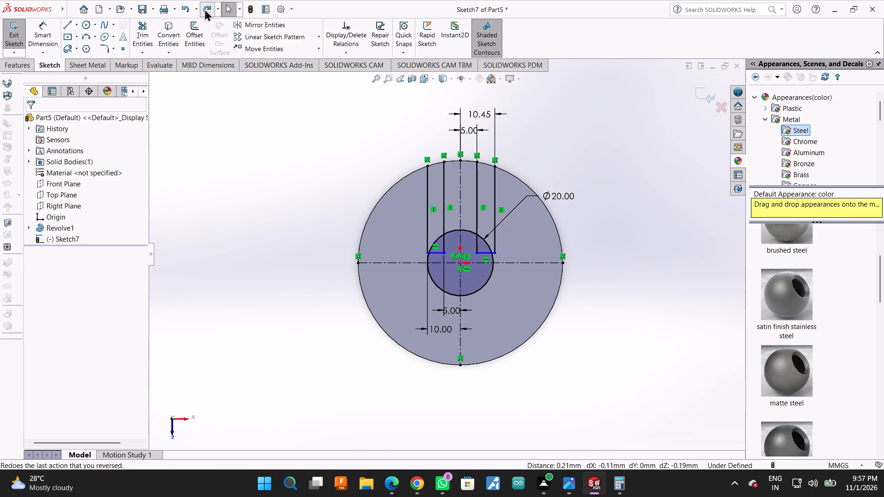
# Examine the inner ends of the two vertical slots where they meet the 20 mm circle.
pyautogui.scroll(-1, 403, 210)
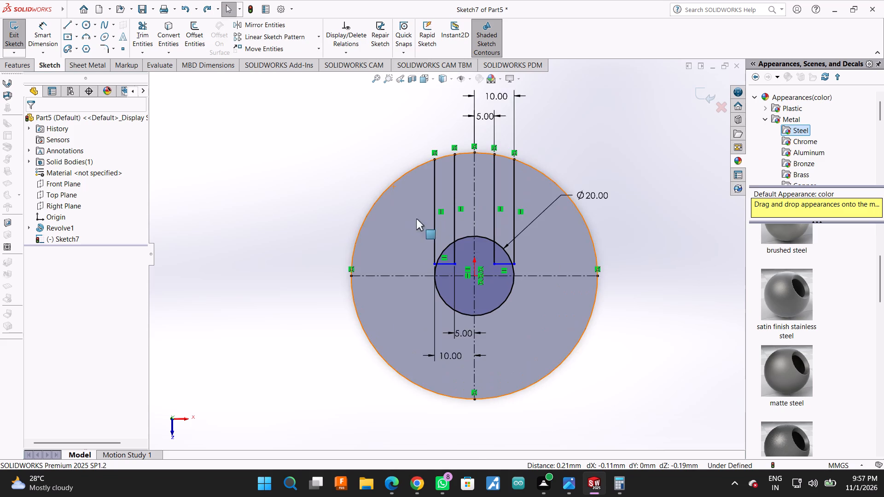
pyautogui.scroll(-2, 469, 225)
pyautogui.scroll(-6, 461, 284)
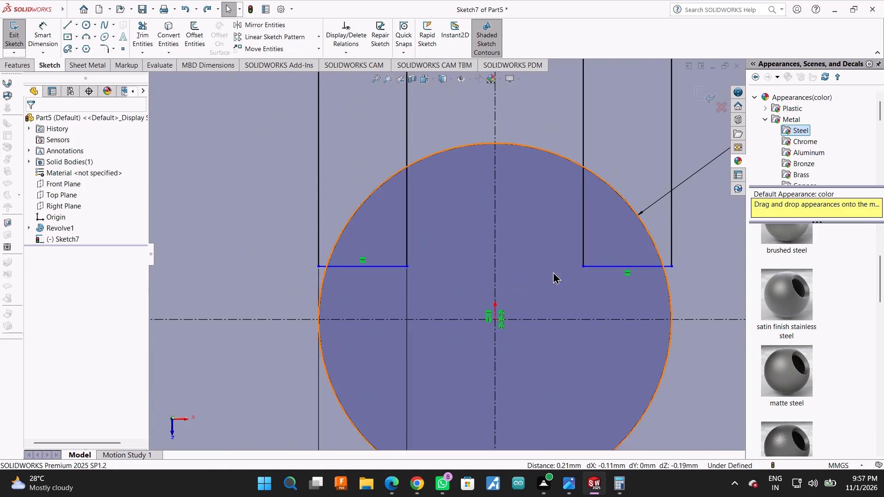
pyautogui.scroll(-2, 393, 278)
pyautogui.scroll(3, 444, 280)
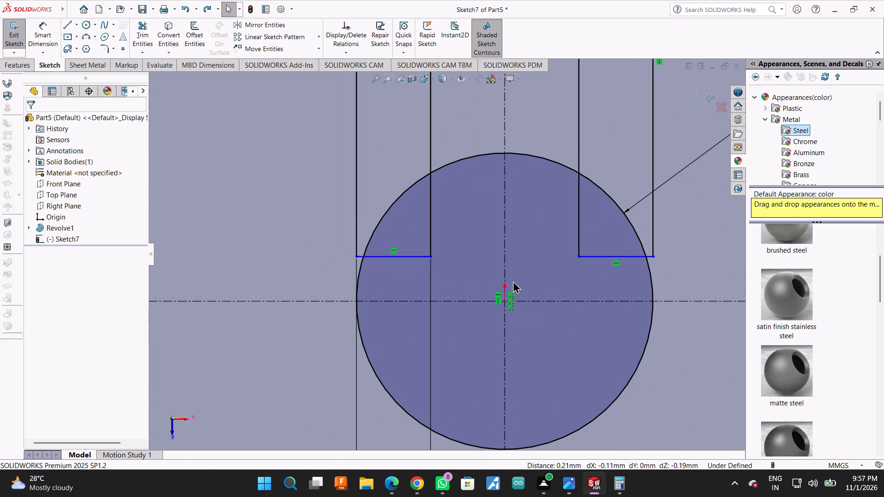
pyautogui.scroll(3, 574, 278)
pyautogui.scroll(-1, 455, 260)
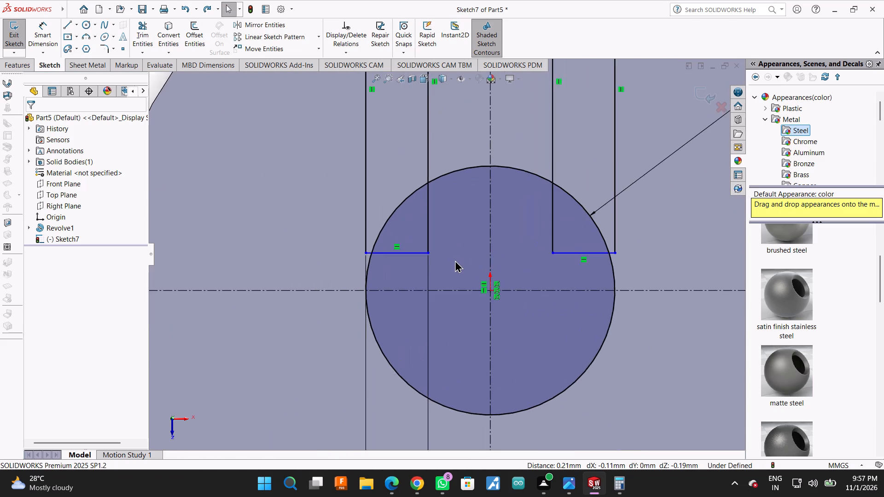
pyautogui.scroll(-3, 455, 260)
pyautogui.scroll(7, 398, 237)
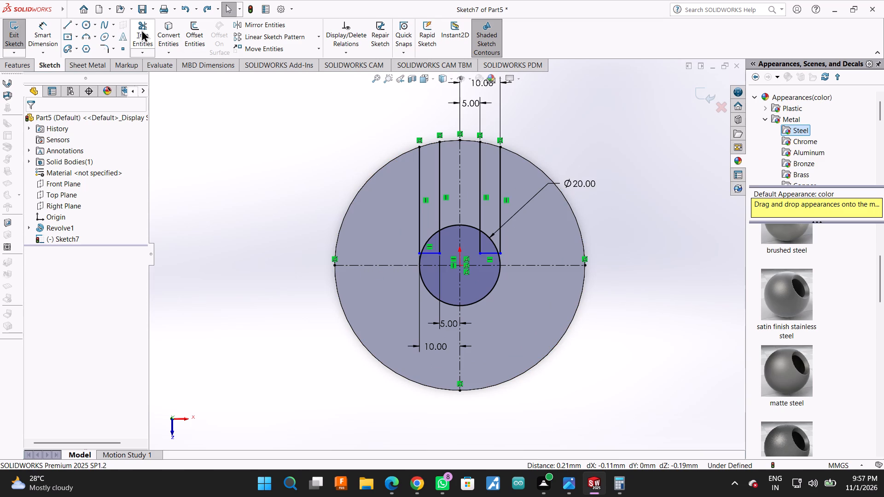
# Sketch a circle of radius 31 mm centred on the origin, matching the disc's outer edge.
pyautogui.click(86, 23)
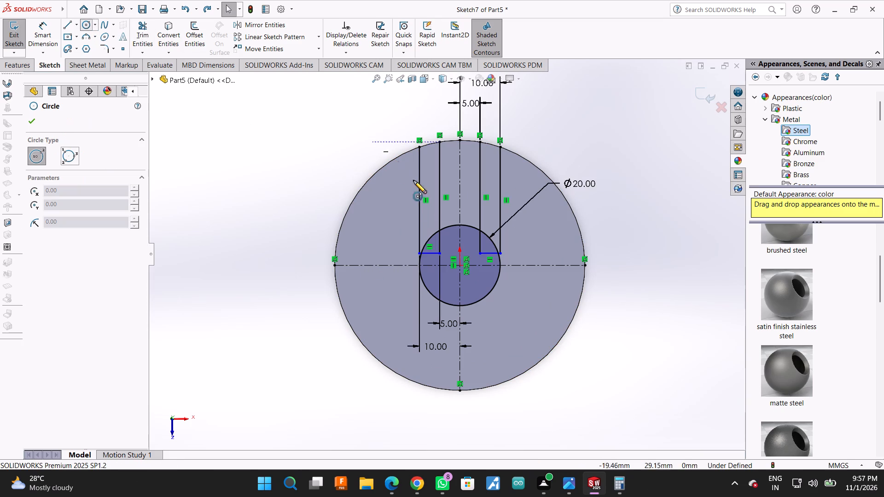
pyautogui.click(461, 266)
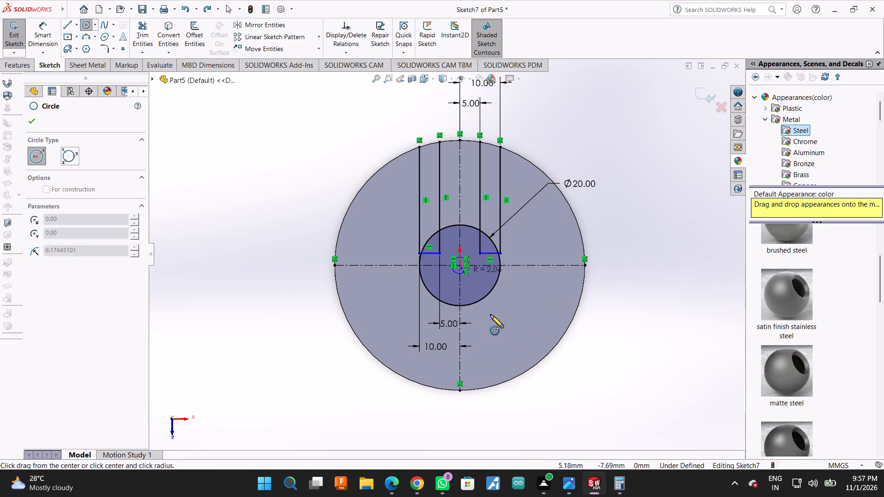
pyautogui.click(527, 371)
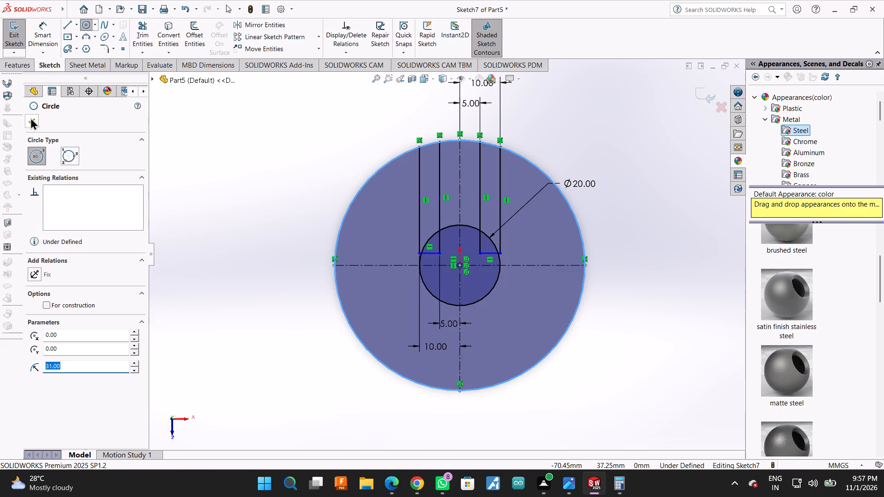
pyautogui.click(30, 120)
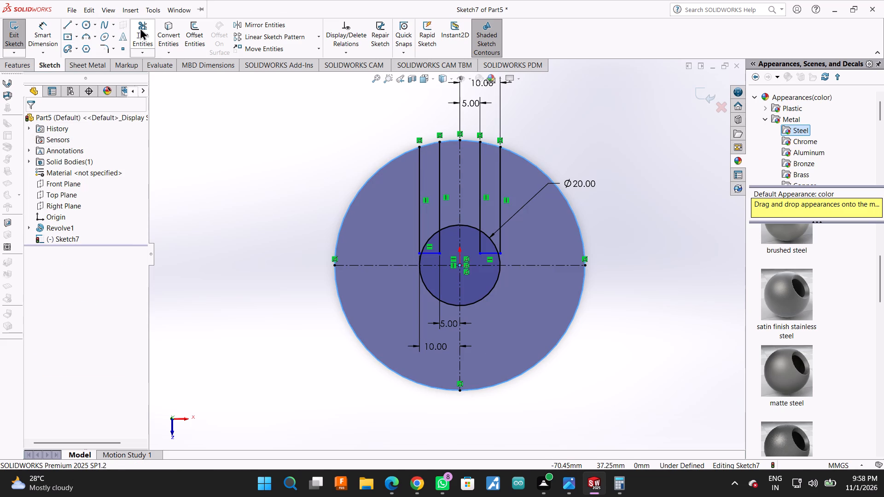
# Power trim the 31 mm radius circle to leave only the two short arcs closing the outer ends of the vertical slots.
pyautogui.click(140, 28)
pyautogui.moveTo(291, 177); pyautogui.dragTo(378, 247)
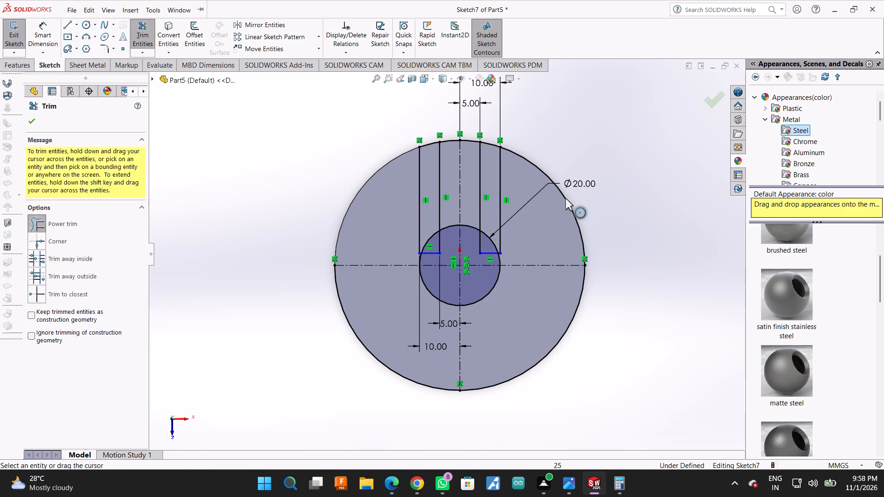
pyautogui.moveTo(583, 189); pyautogui.dragTo(560, 253)
pyautogui.moveTo(544, 304); pyautogui.dragTo(555, 373)
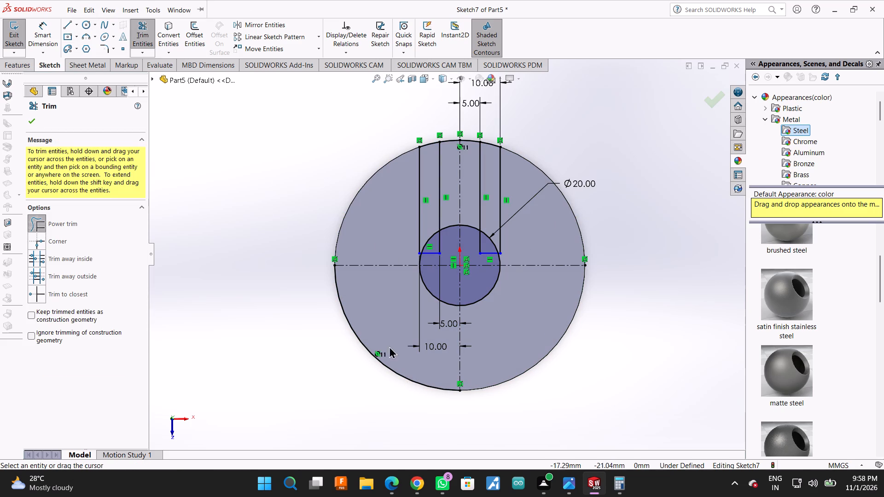
pyautogui.moveTo(389, 345); pyautogui.dragTo(366, 370)
pyautogui.moveTo(444, 118); pyautogui.dragTo(454, 152)
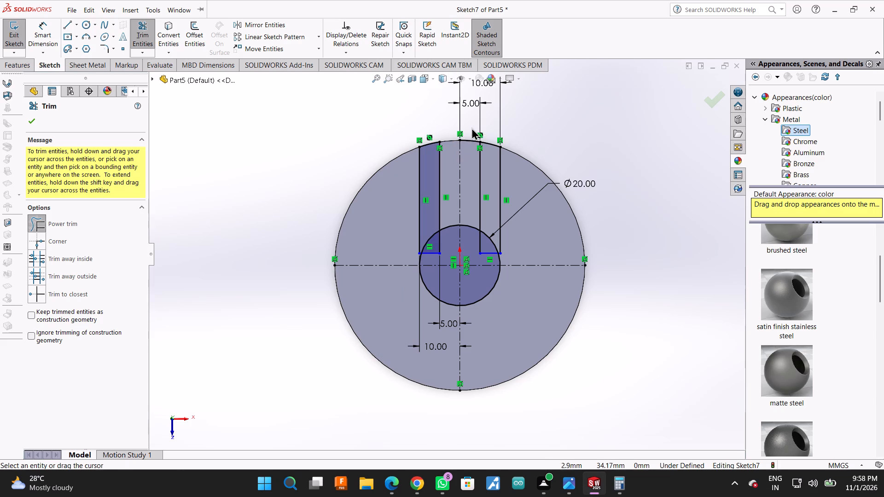
pyautogui.moveTo(471, 127); pyautogui.dragTo(471, 150)
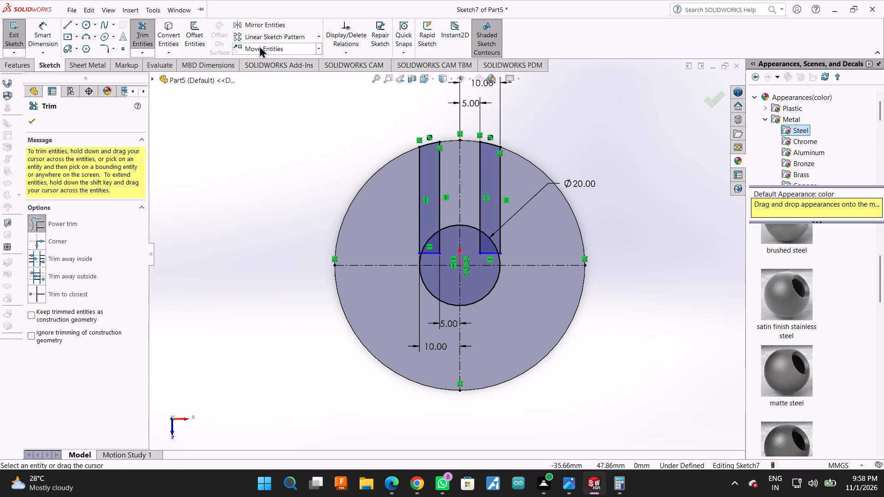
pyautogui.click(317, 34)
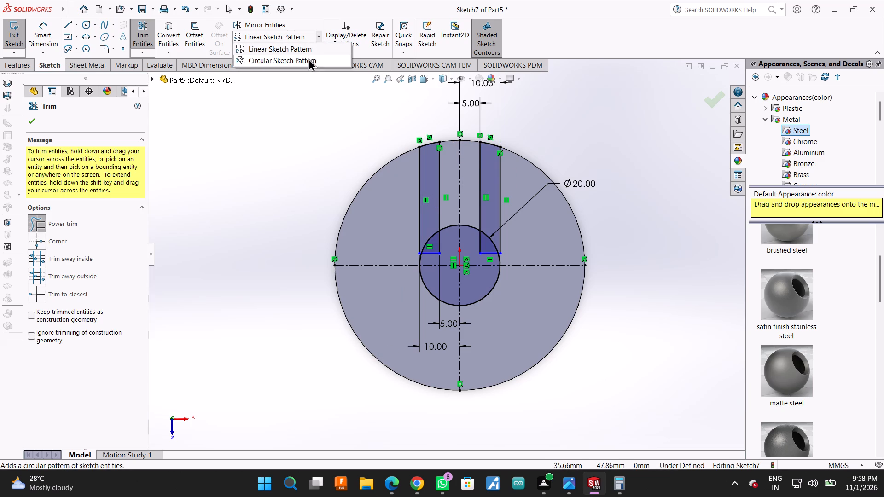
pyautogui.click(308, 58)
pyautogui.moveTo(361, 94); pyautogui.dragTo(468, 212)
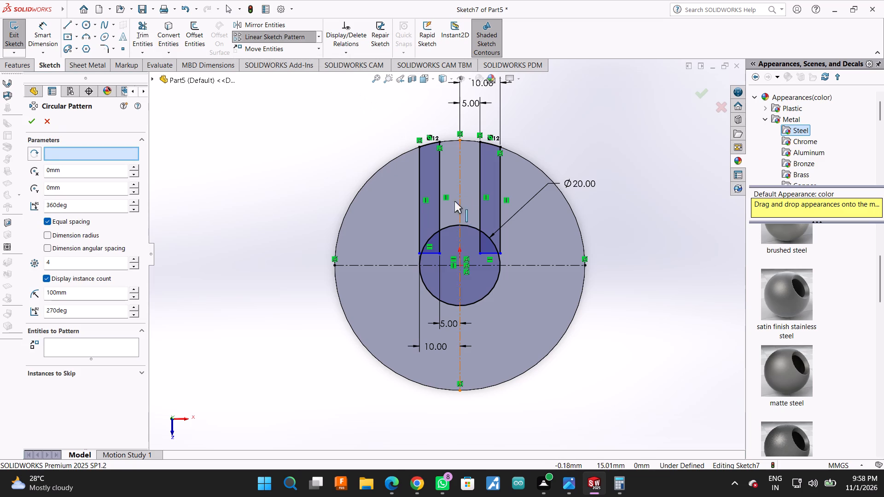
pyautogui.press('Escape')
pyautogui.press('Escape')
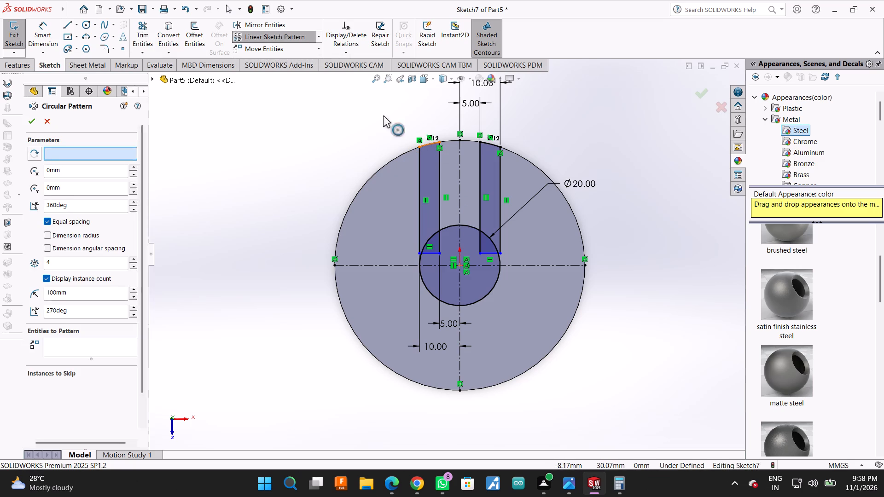
# Circular-pattern both closed vertical slot outlines about the origin with a 120° angle and 2 instances.
pyautogui.moveTo(353, 104); pyautogui.dragTo(527, 268)
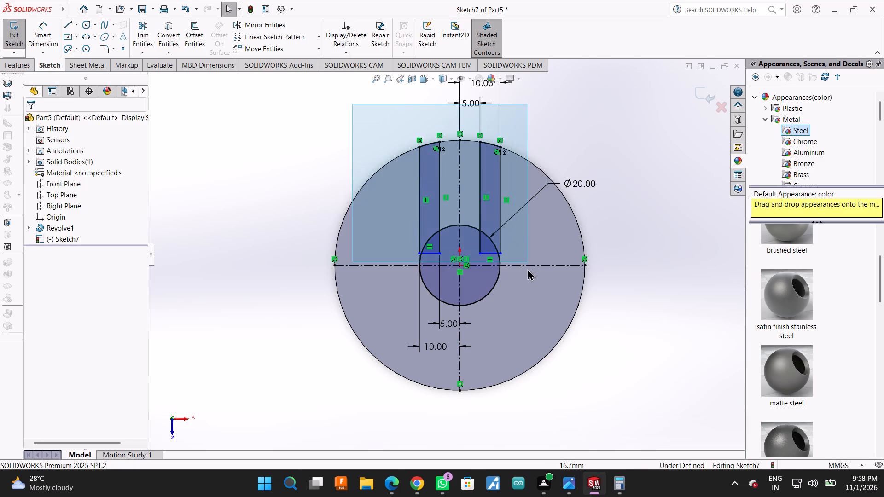
pyautogui.moveTo(527, 268); pyautogui.dragTo(527, 278)
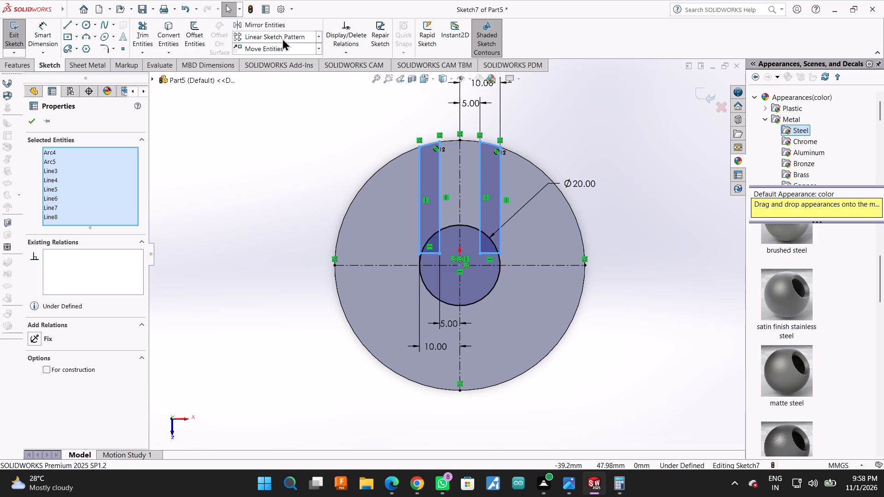
pyautogui.click(316, 38)
pyautogui.click(311, 58)
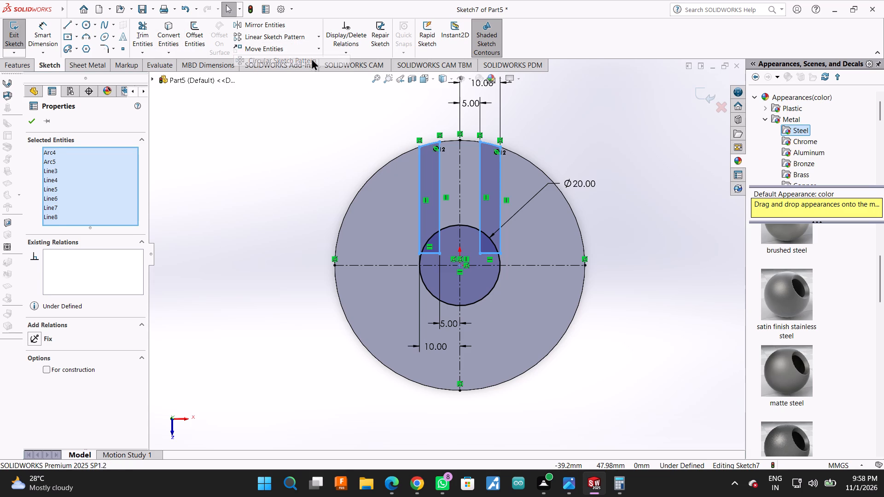
pyautogui.doubleClick(107, 208)
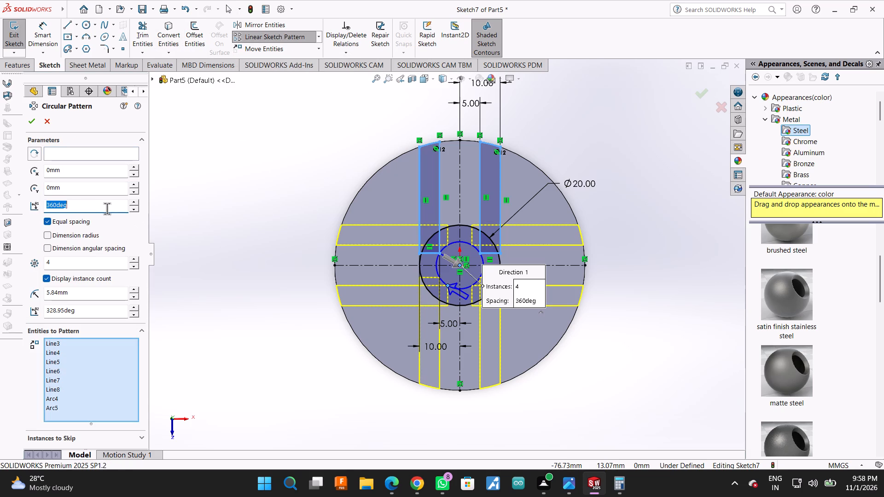
pyautogui.write('120')
pyautogui.press('Return')
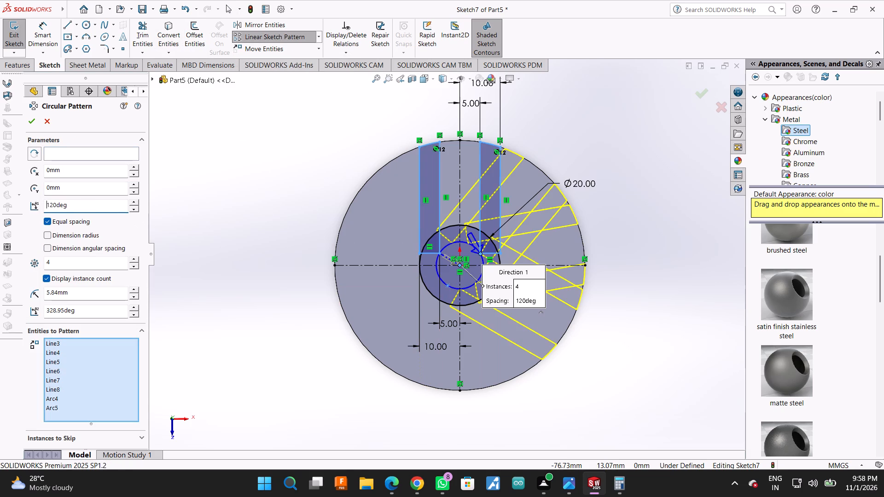
pyautogui.doubleClick(89, 253)
pyautogui.doubleClick(89, 262)
pyautogui.press('2')
pyautogui.press('Return')
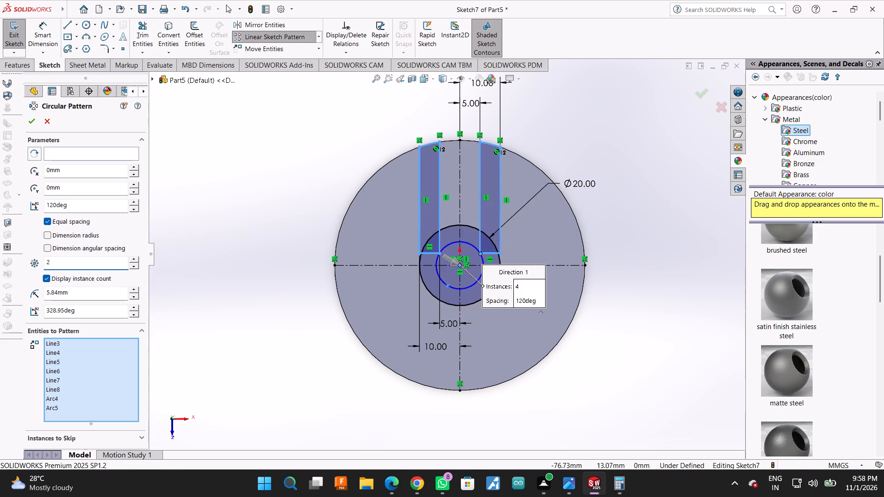
pyautogui.click(35, 118)
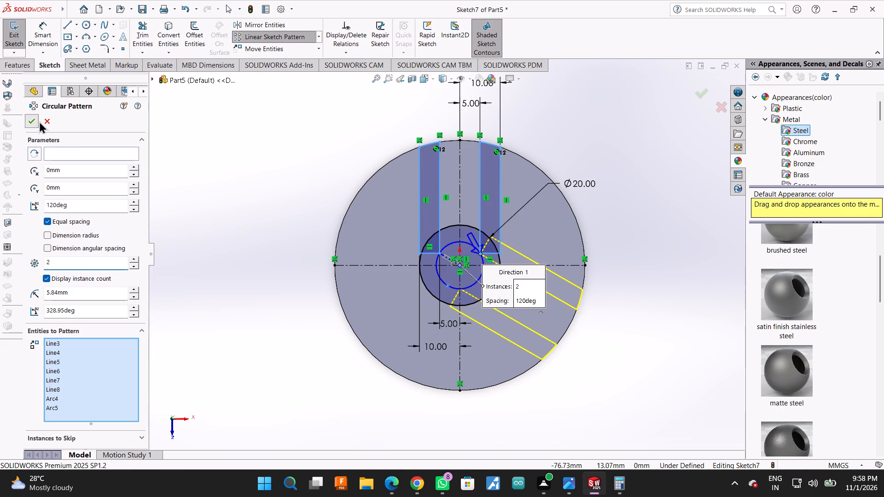
# Circular-pattern both closed vertical slot outlines about the origin at -120° with 2 instances.
pyautogui.scroll(-4, 477, 283)
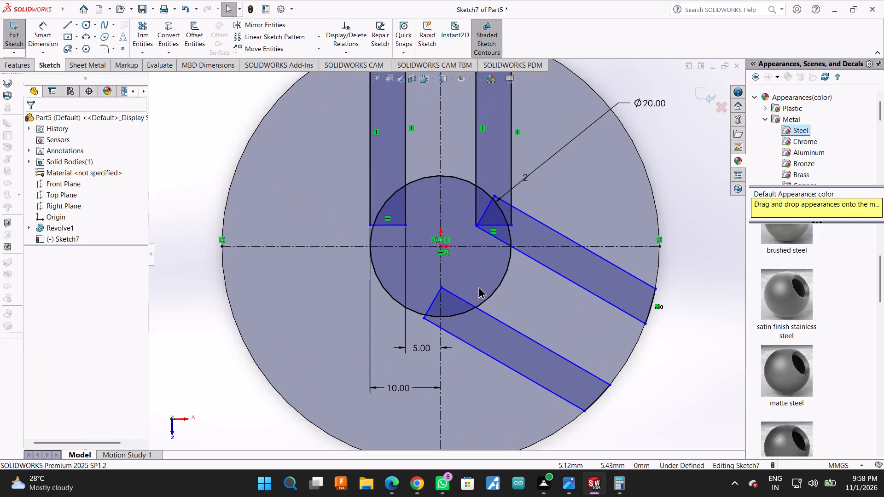
pyautogui.scroll(-2, 478, 286)
pyautogui.scroll(6, 441, 287)
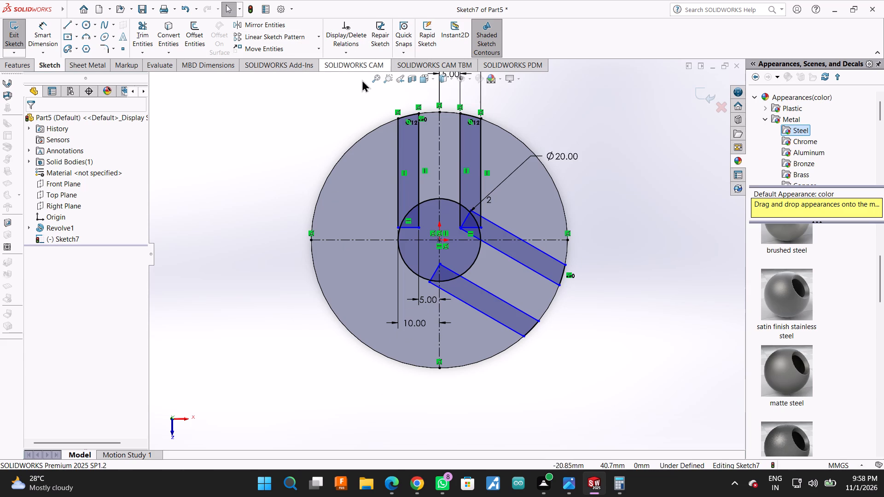
pyautogui.moveTo(353, 82); pyautogui.dragTo(491, 260)
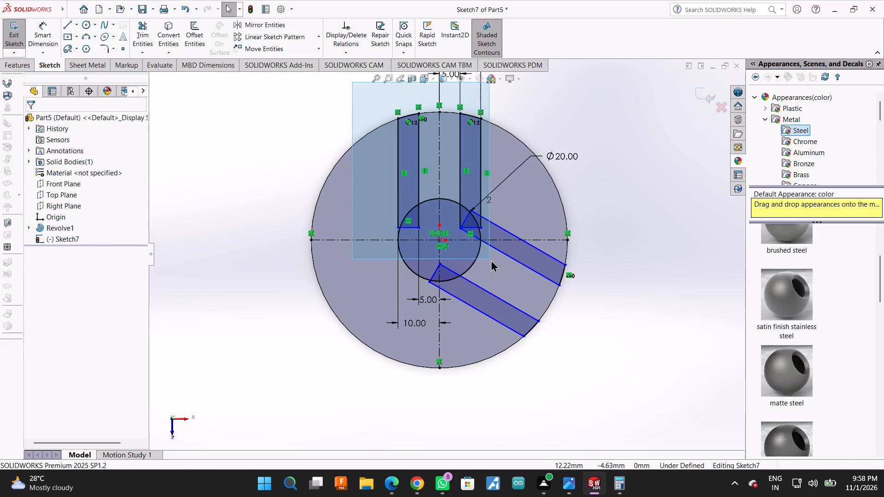
pyautogui.moveTo(491, 260); pyautogui.dragTo(492, 260)
pyautogui.scroll(-2, 460, 214)
pyautogui.keyDown('ctrl'); pyautogui.click(469, 224); pyautogui.keyUp('ctrl')
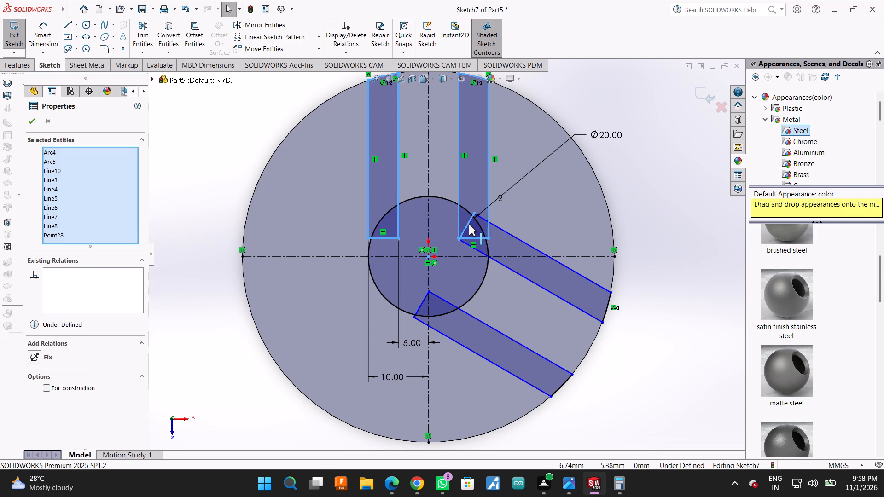
pyautogui.keyDown('ctrl'); pyautogui.click(466, 225); pyautogui.keyUp('ctrl')
pyautogui.scroll(2, 443, 248)
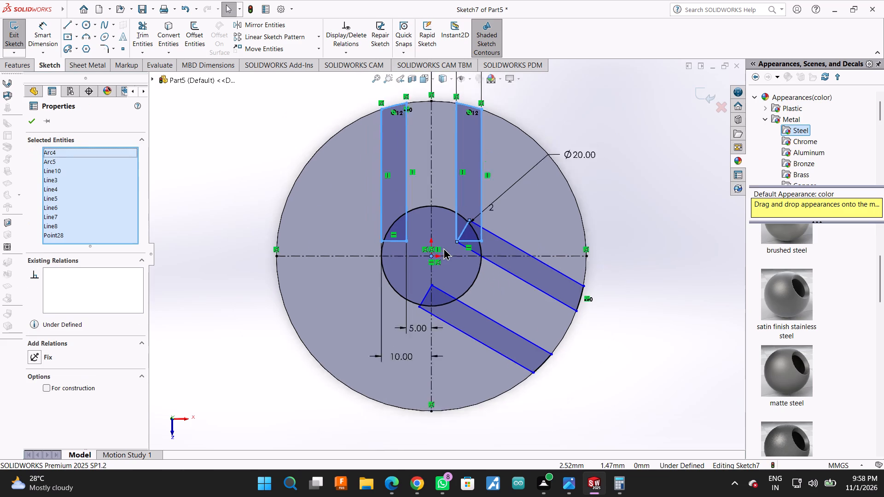
pyautogui.keyDown('ctrl'); pyautogui.scroll(-2, 464, 234); pyautogui.keyUp('ctrl')
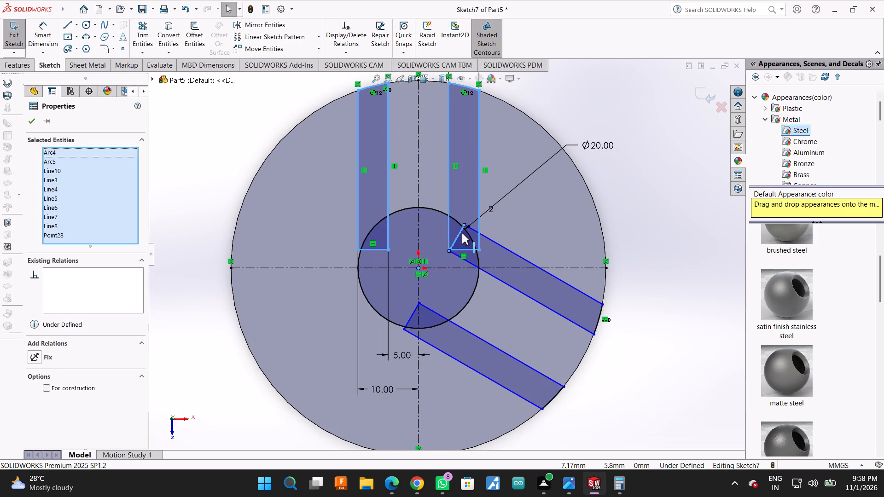
pyautogui.keyDown('ctrl'); pyautogui.click(459, 232); pyautogui.keyUp('ctrl')
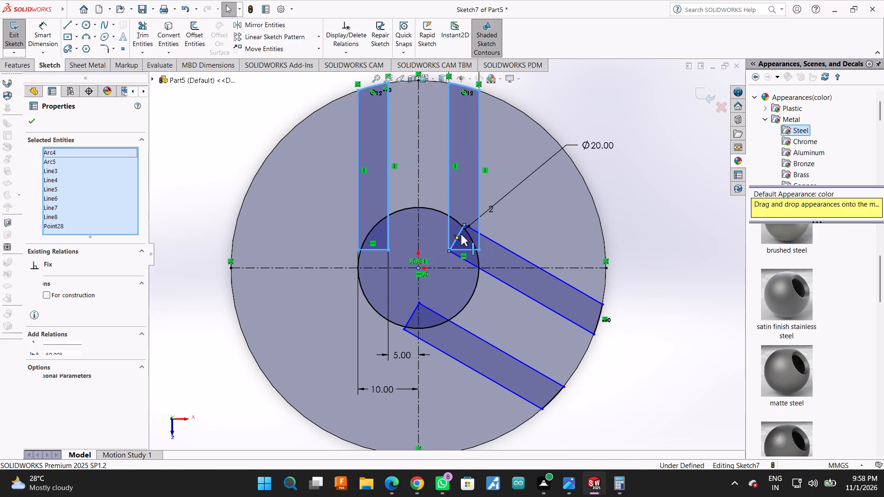
pyautogui.scroll(2, 457, 277)
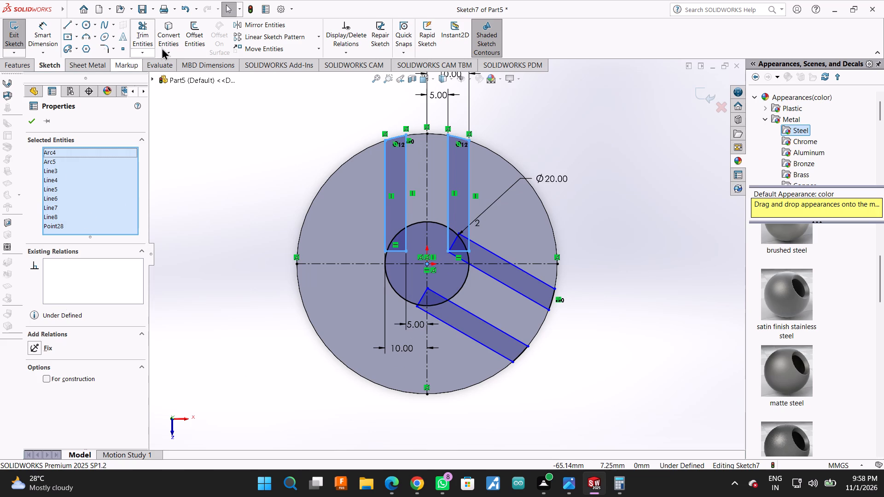
pyautogui.click(319, 36)
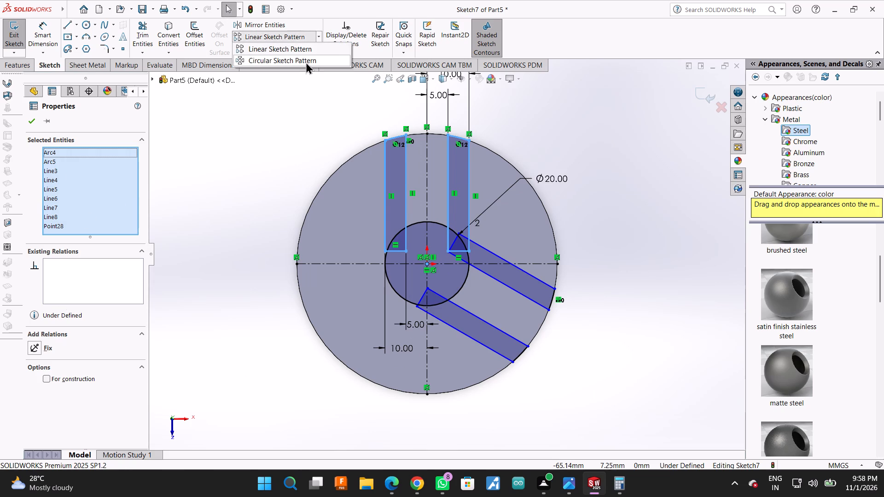
pyautogui.click(306, 62)
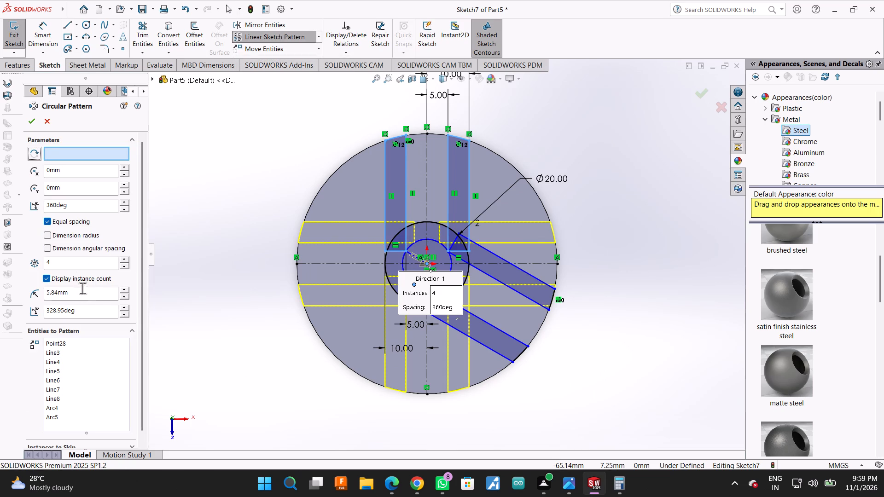
pyautogui.doubleClick(75, 262)
pyautogui.press('2')
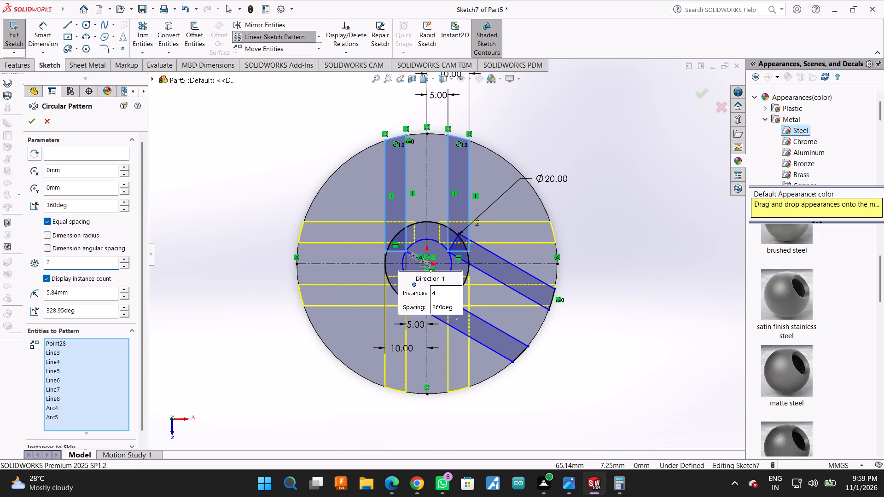
pyautogui.doubleClick(82, 206)
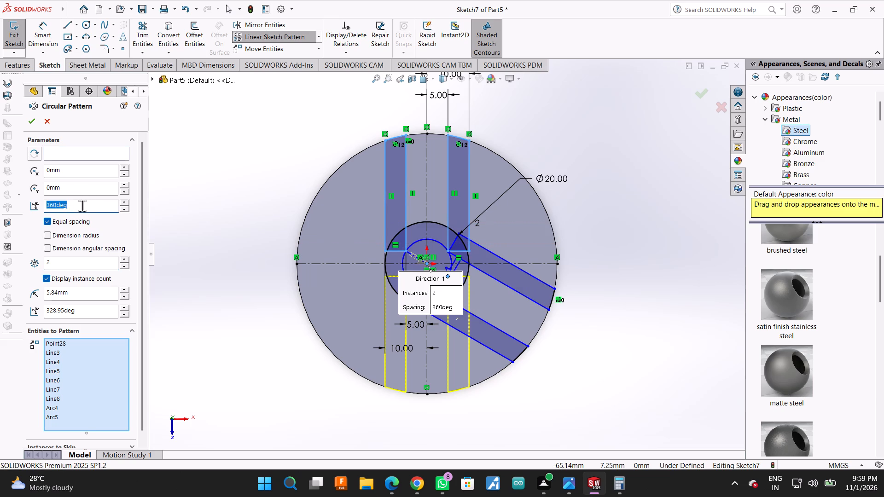
pyautogui.write('-120')
pyautogui.press('Return')
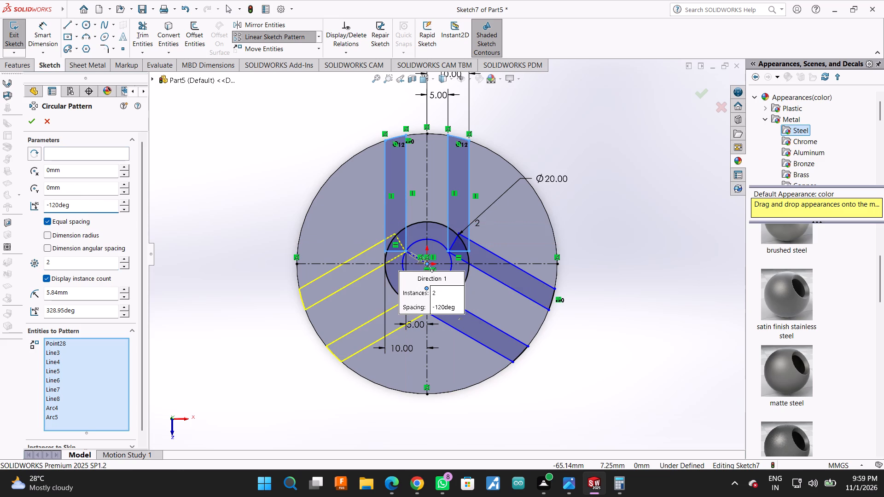
pyautogui.click(27, 121)
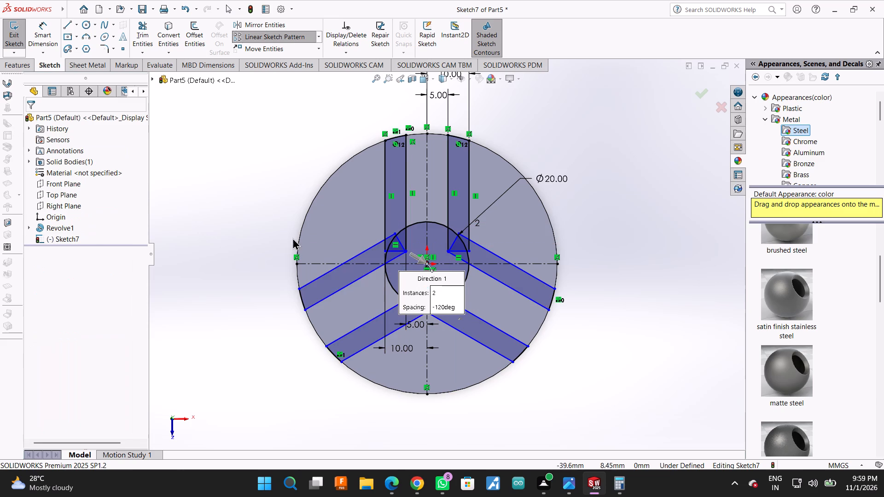
# Power trim the left vertical slot's outer edge and the left angled slot's upper edge where the two slots overlap.
pyautogui.scroll(-1, 349, 267)
pyautogui.scroll(-4, 417, 273)
pyautogui.scroll(-2, 479, 247)
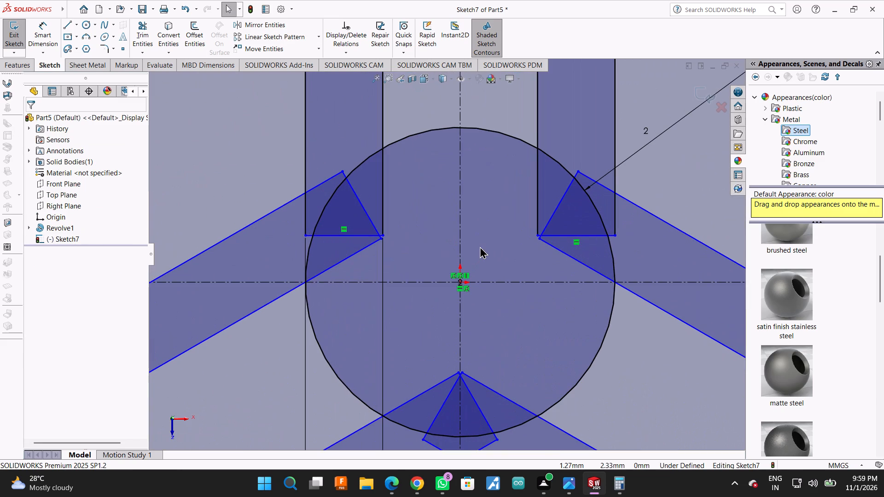
pyautogui.scroll(-2, 480, 246)
pyautogui.click(144, 33)
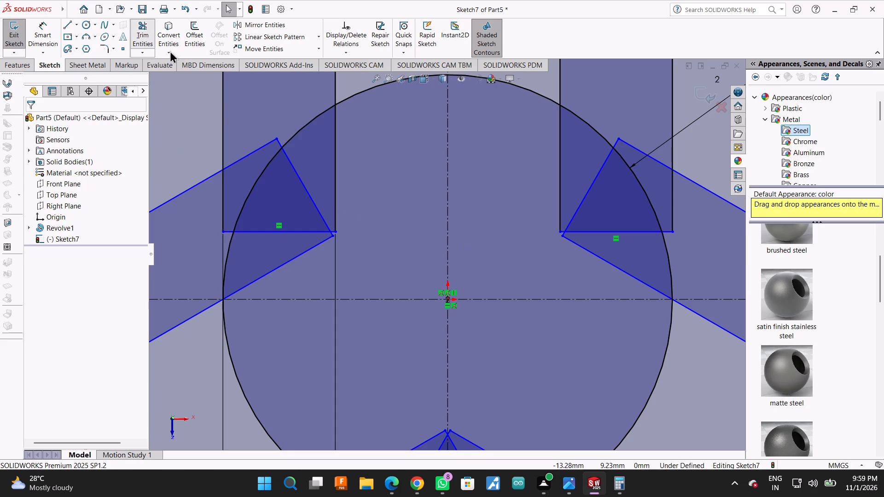
pyautogui.scroll(4, 278, 231)
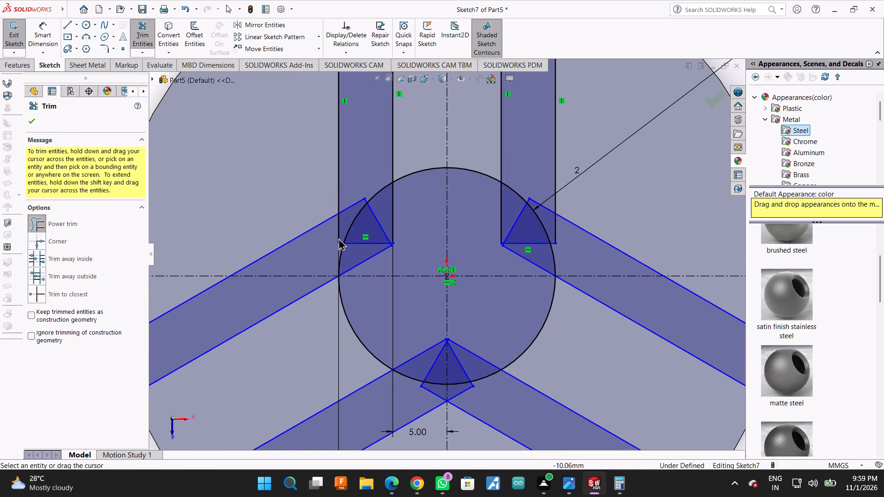
pyautogui.scroll(-2, 338, 238)
pyautogui.moveTo(345, 236); pyautogui.dragTo(353, 236)
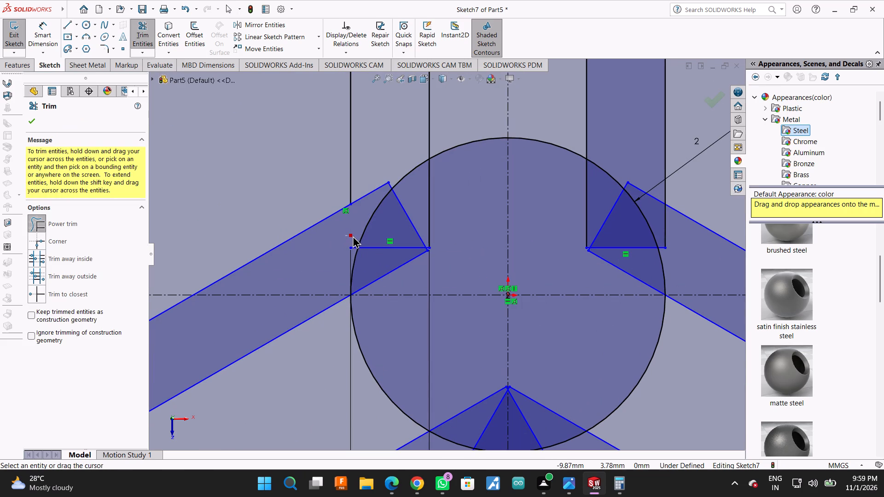
pyautogui.moveTo(353, 236); pyautogui.dragTo(353, 236)
pyautogui.moveTo(382, 173); pyautogui.dragTo(378, 189)
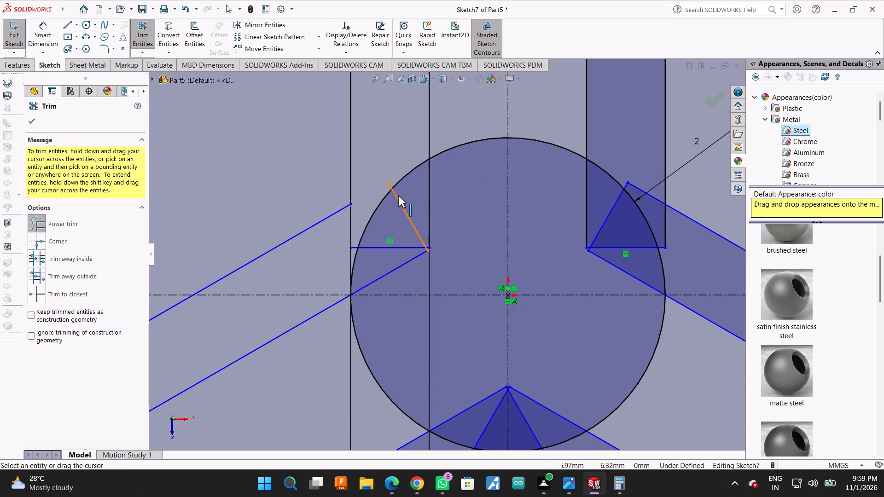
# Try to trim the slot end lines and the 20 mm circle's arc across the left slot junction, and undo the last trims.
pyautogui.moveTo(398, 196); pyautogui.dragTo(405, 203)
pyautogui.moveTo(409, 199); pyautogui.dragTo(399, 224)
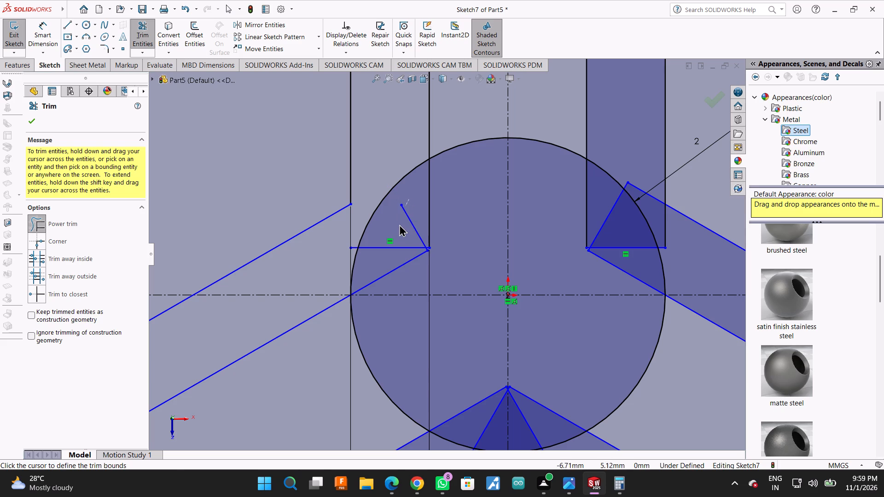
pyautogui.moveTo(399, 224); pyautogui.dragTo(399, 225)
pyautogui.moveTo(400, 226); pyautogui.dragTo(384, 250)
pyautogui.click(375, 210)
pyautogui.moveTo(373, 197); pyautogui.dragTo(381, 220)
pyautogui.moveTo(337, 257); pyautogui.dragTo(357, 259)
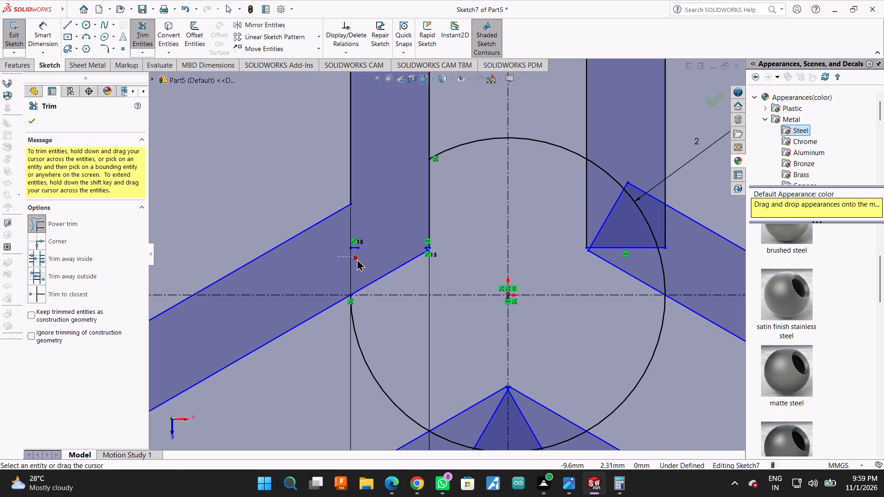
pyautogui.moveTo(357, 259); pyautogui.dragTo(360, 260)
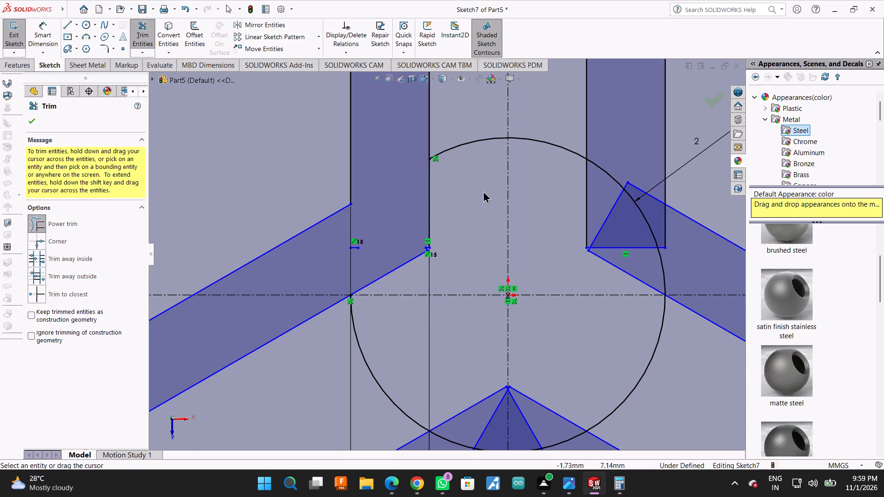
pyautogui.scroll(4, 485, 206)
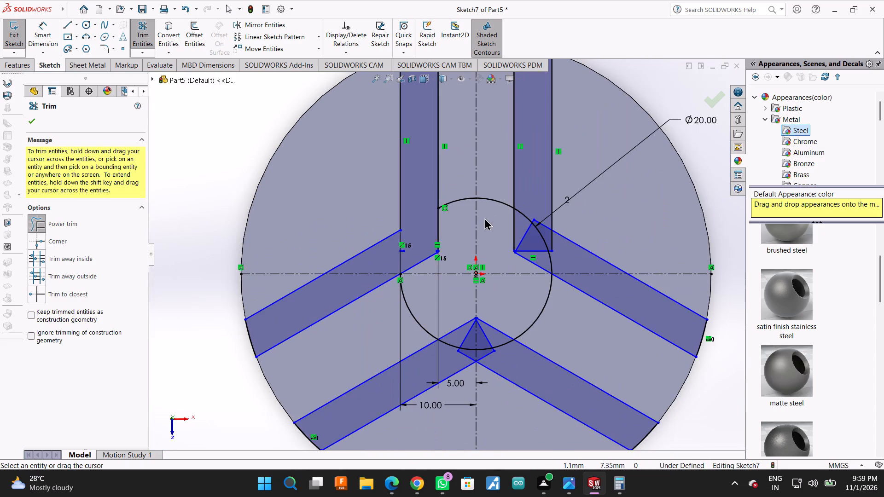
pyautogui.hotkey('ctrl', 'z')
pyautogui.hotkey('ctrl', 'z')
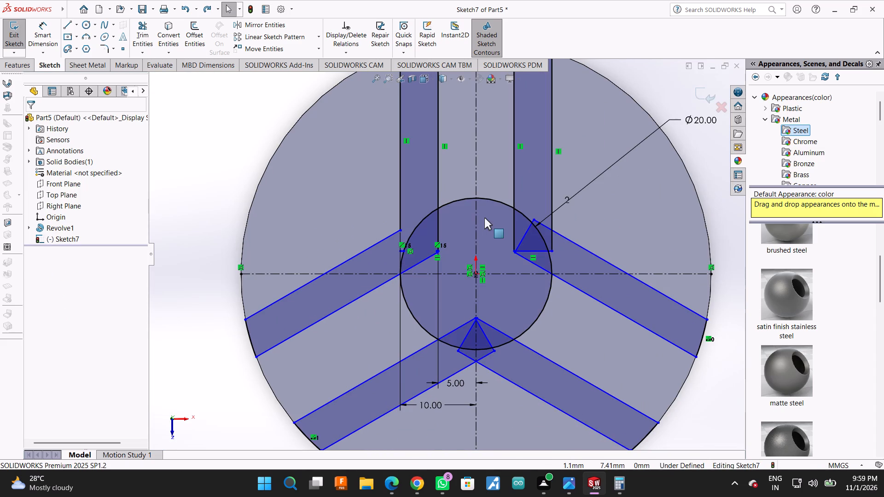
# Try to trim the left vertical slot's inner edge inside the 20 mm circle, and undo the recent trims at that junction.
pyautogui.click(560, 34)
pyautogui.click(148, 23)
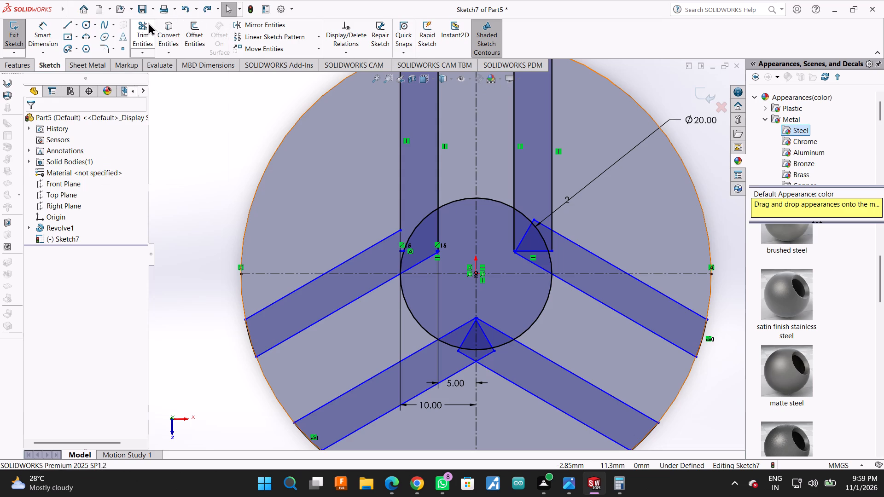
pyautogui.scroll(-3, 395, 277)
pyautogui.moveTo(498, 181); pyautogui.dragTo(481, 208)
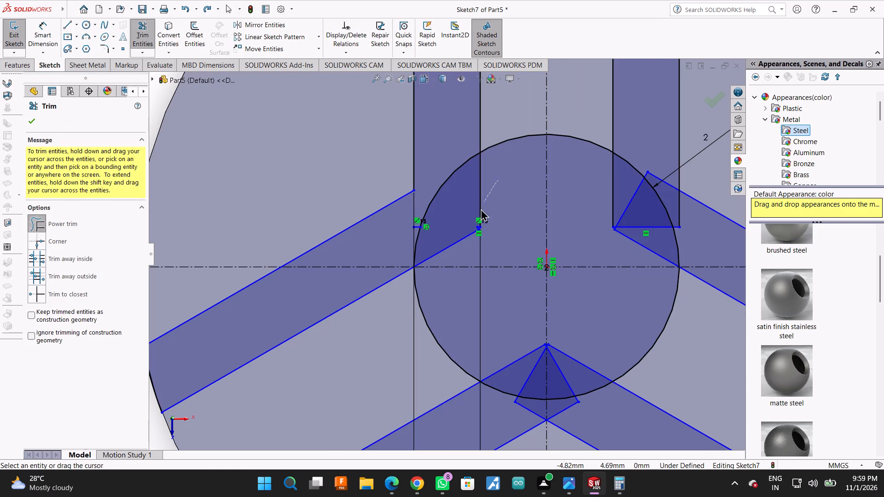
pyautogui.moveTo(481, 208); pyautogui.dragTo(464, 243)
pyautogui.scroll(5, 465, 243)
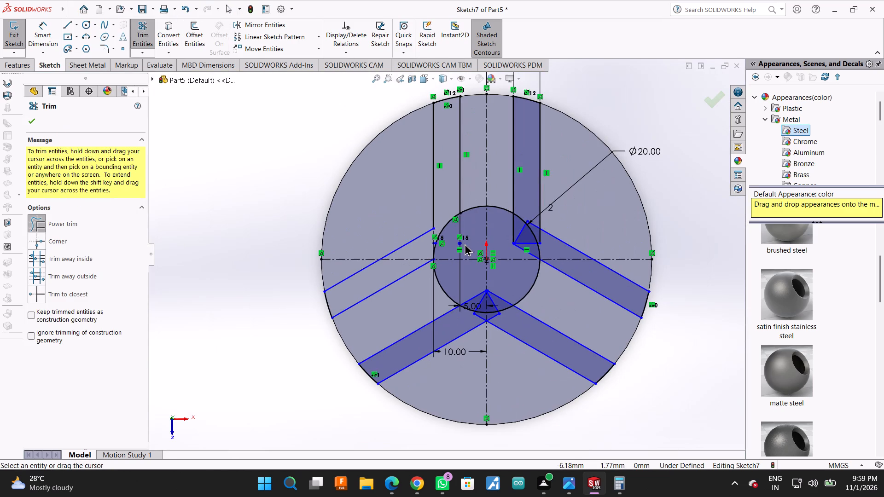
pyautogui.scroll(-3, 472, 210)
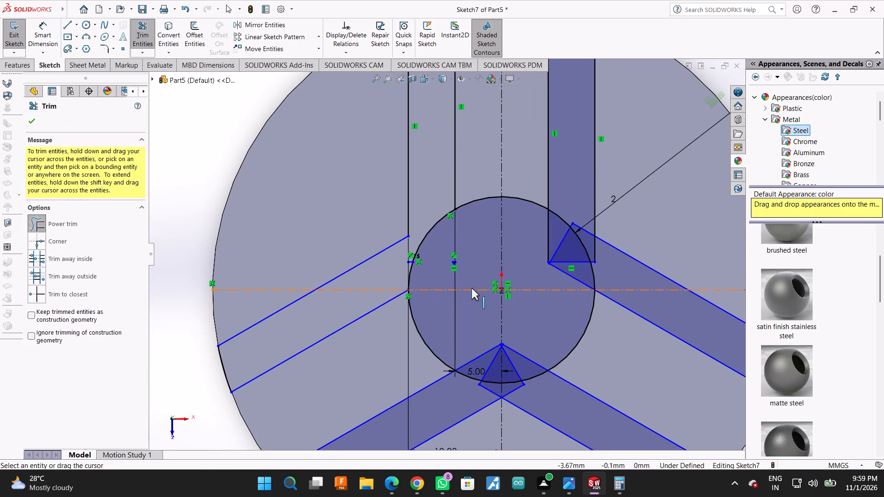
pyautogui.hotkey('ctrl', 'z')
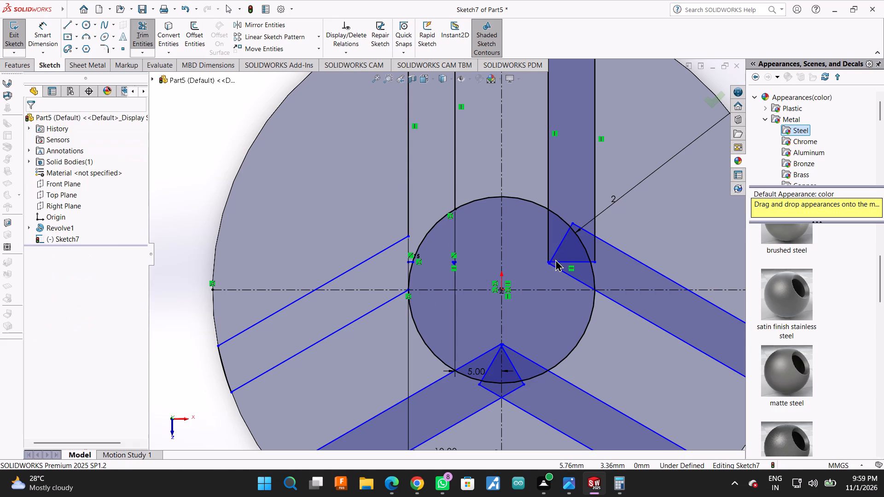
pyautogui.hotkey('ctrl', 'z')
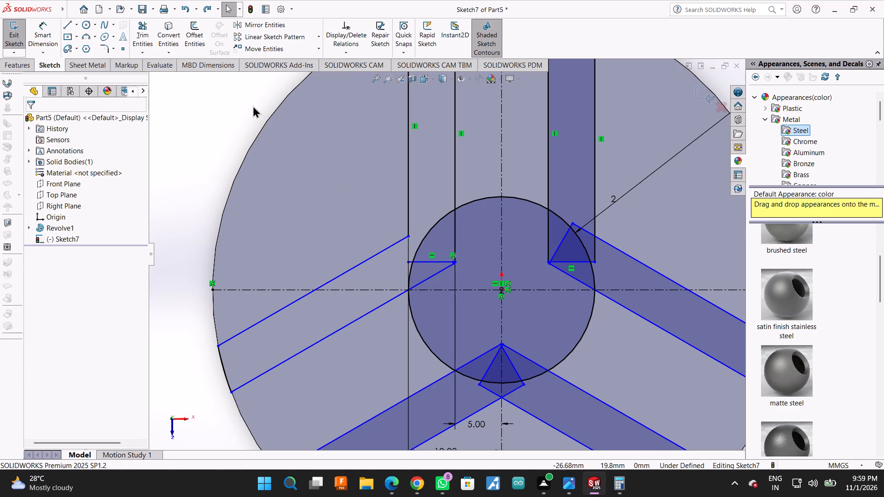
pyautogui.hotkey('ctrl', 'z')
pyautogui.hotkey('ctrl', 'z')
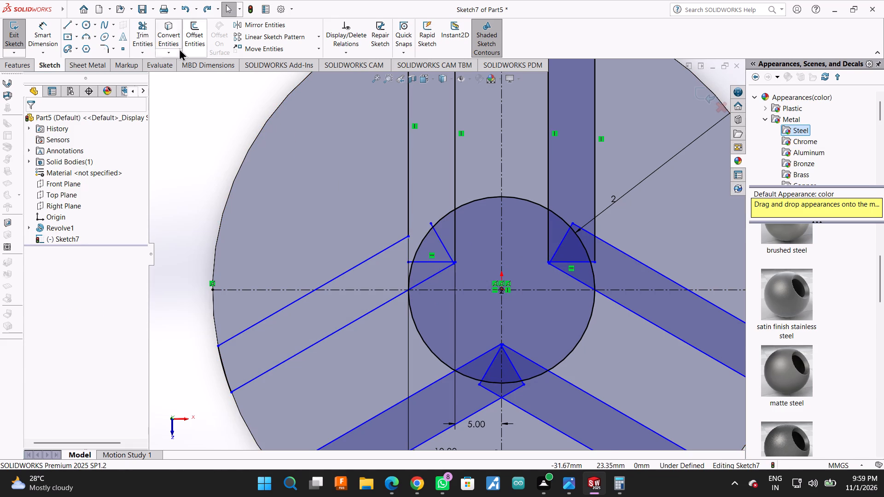
# Power trim the 20 mm circle's arc and the crossing slot end lines inside the left slot junction.
pyautogui.click(152, 39)
pyautogui.moveTo(446, 198); pyautogui.dragTo(423, 253)
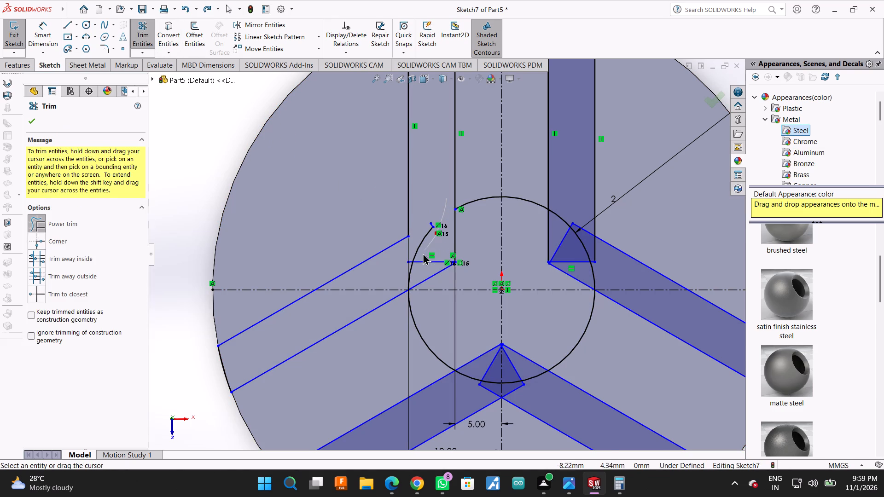
pyautogui.moveTo(423, 253); pyautogui.dragTo(406, 275)
pyautogui.moveTo(421, 225); pyautogui.dragTo(425, 231)
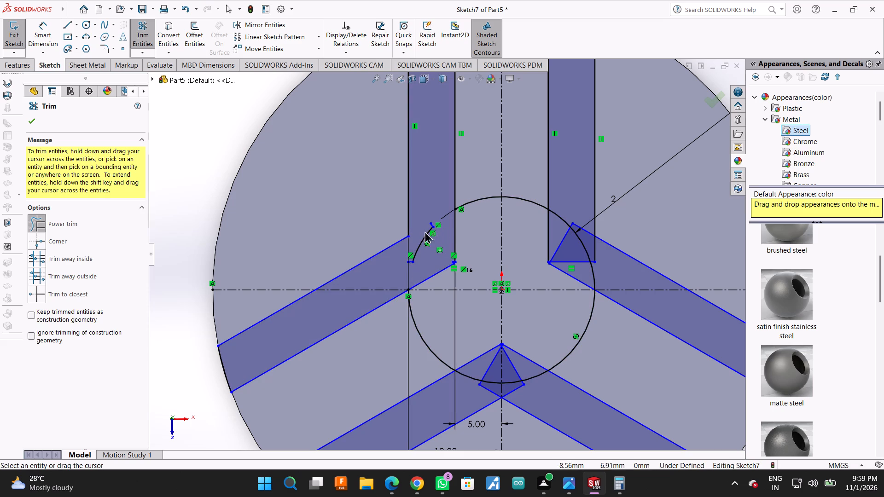
pyautogui.moveTo(425, 231); pyautogui.dragTo(432, 251)
# Power trim away the 20 mm circle's arc between the two vertical slots.
pyautogui.moveTo(506, 186); pyautogui.dragTo(505, 229)
pyautogui.moveTo(478, 191); pyautogui.dragTo(475, 227)
pyautogui.moveTo(478, 175); pyautogui.dragTo(471, 243)
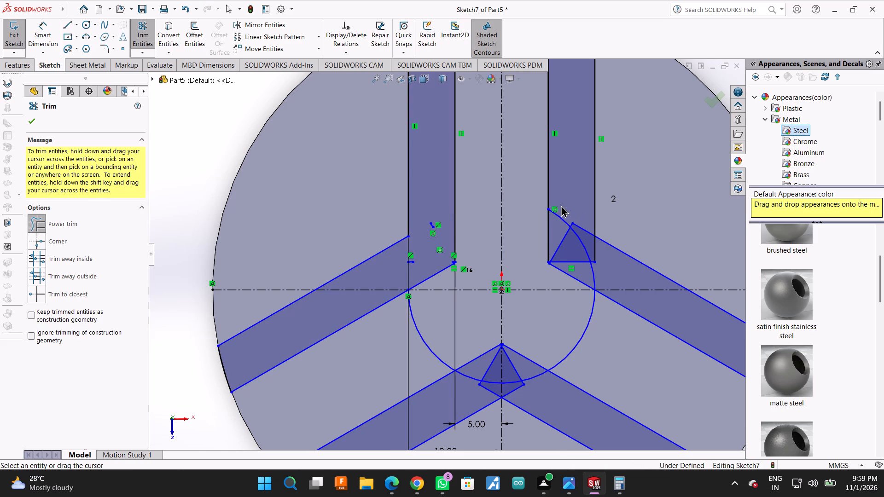
# Power trim the 20 mm circle's arc and the crossing slot end lines at the right slot junction, including the arc below it.
pyautogui.scroll(-2, 561, 205)
pyautogui.moveTo(561, 205); pyautogui.dragTo(566, 268)
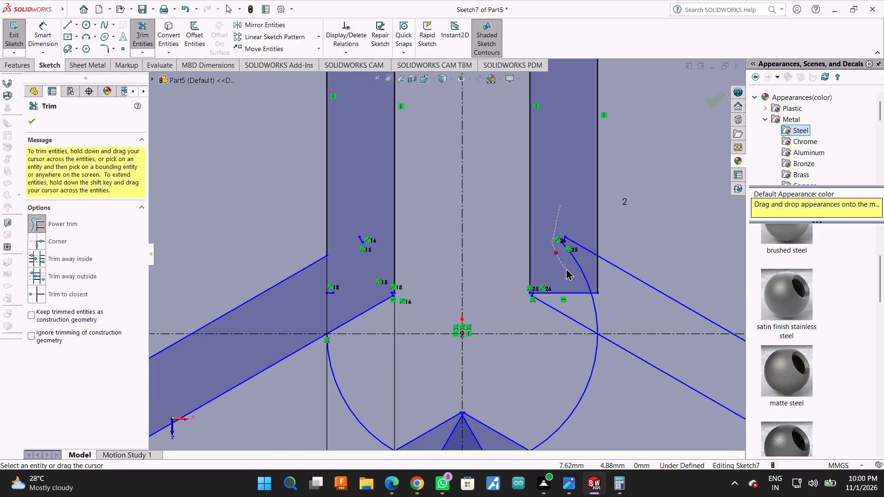
pyautogui.moveTo(566, 268); pyautogui.dragTo(578, 229)
pyautogui.moveTo(606, 301); pyautogui.dragTo(577, 288)
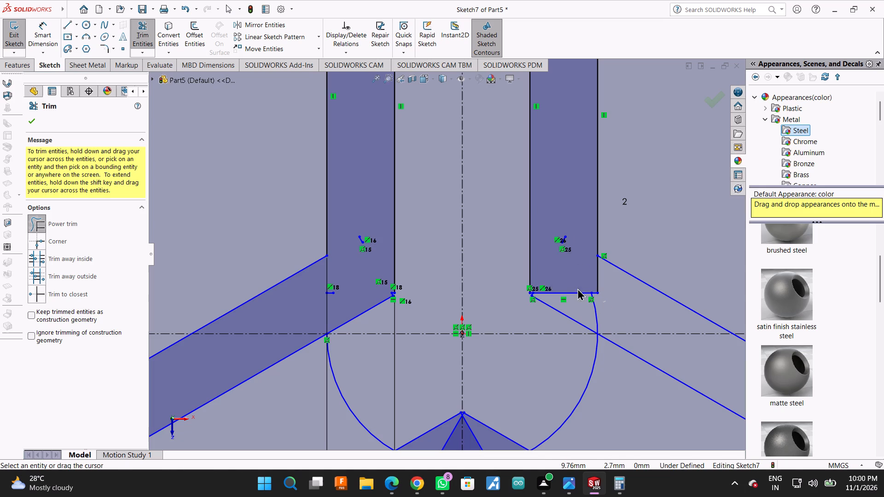
pyautogui.moveTo(577, 288); pyautogui.dragTo(570, 280)
pyautogui.moveTo(581, 280); pyautogui.dragTo(611, 289)
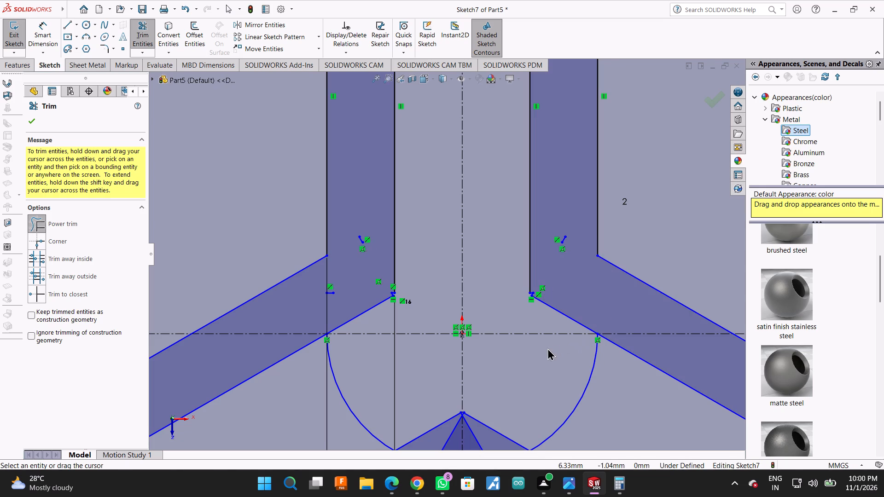
pyautogui.moveTo(547, 348); pyautogui.dragTo(590, 394)
# Power trim the crossing slot end lines and the 20 mm circle's arc inside the bottom slot junction.
pyautogui.scroll(3, 584, 373)
pyautogui.scroll(-2, 583, 339)
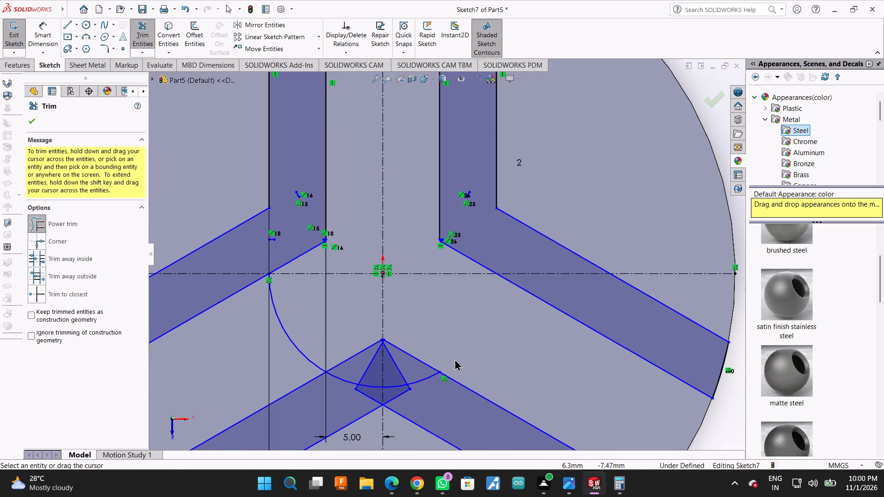
pyautogui.scroll(3, 454, 358)
pyautogui.scroll(-6, 419, 329)
pyautogui.moveTo(361, 262); pyautogui.dragTo(426, 294)
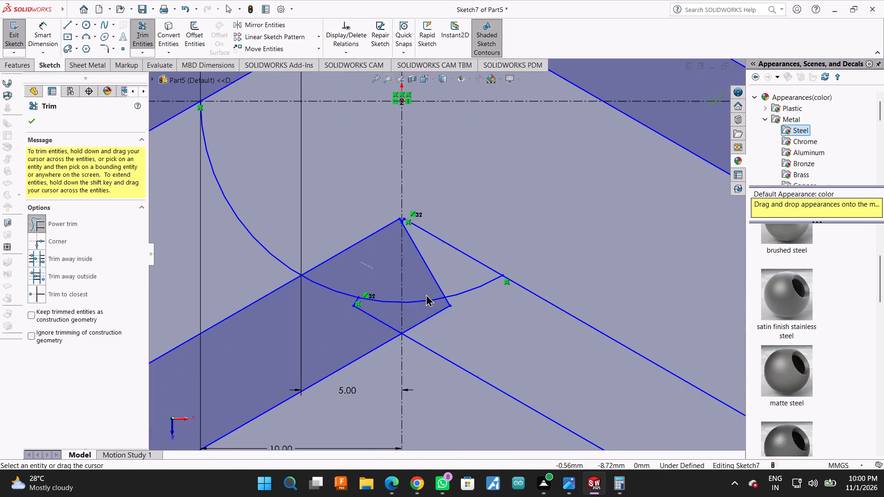
pyautogui.moveTo(426, 294); pyautogui.dragTo(463, 317)
pyautogui.moveTo(465, 281); pyautogui.dragTo(473, 315)
pyautogui.moveTo(466, 281); pyautogui.dragTo(352, 292)
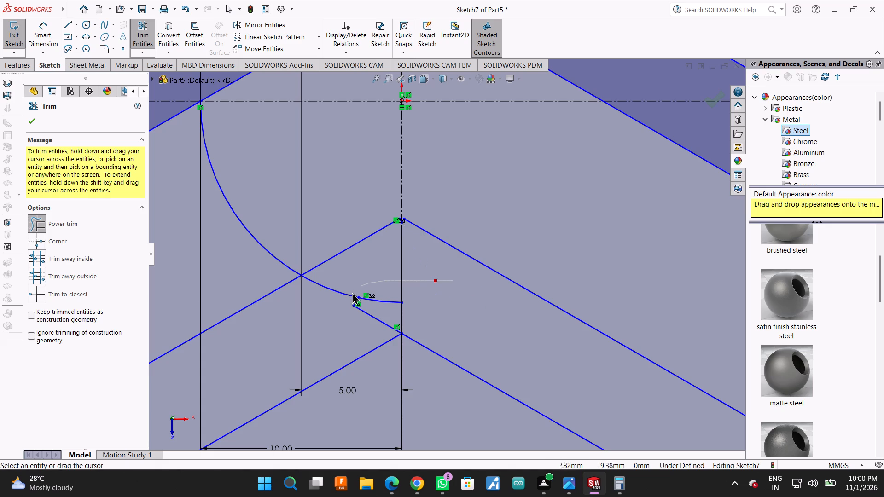
pyautogui.moveTo(352, 292); pyautogui.dragTo(398, 293)
pyautogui.moveTo(392, 295); pyautogui.dragTo(362, 320)
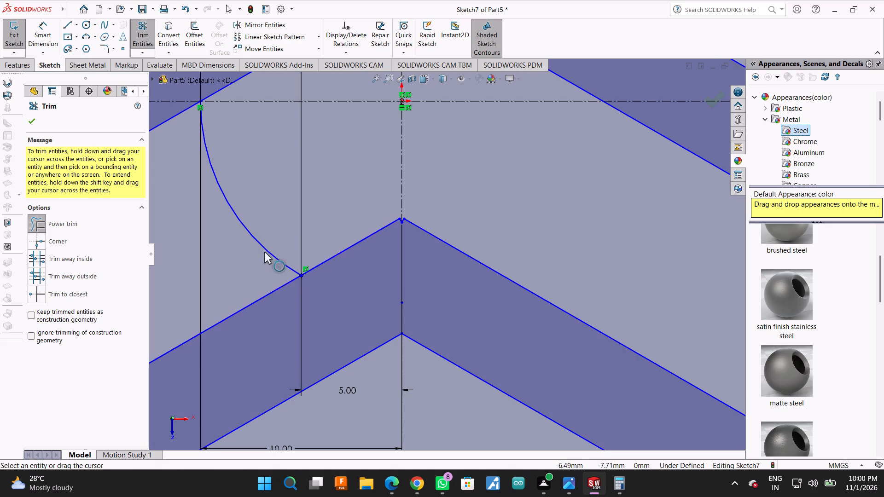
# Power trim away the remaining arc of the 20 mm circle between the left and bottom slot junctions.
pyautogui.moveTo(228, 236); pyautogui.dragTo(291, 227)
pyautogui.scroll(6, 291, 227)
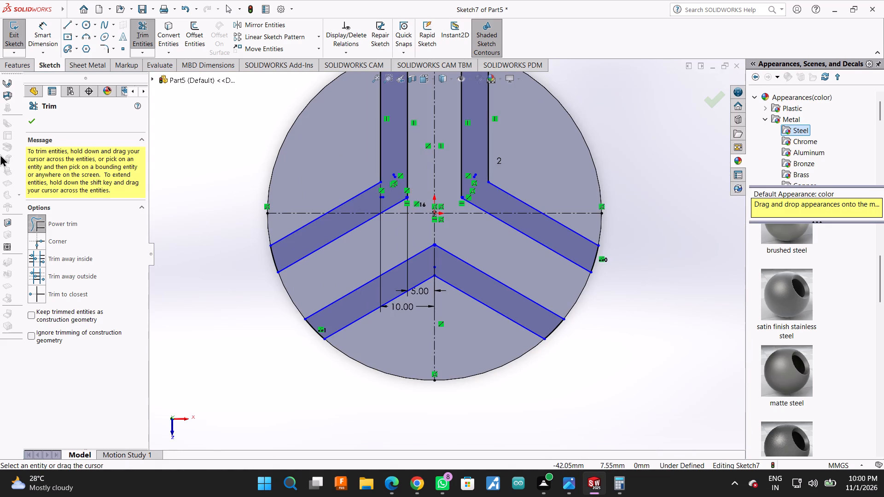
pyautogui.scroll(2, 377, 317)
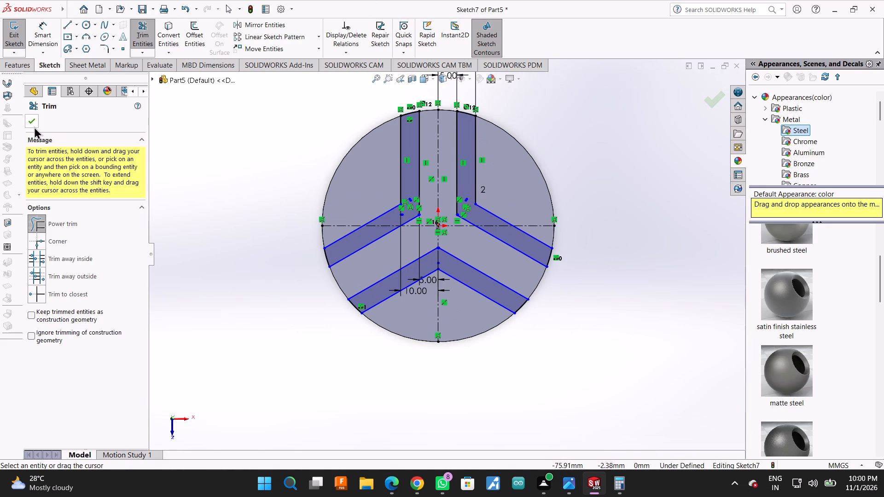
pyautogui.click(34, 127)
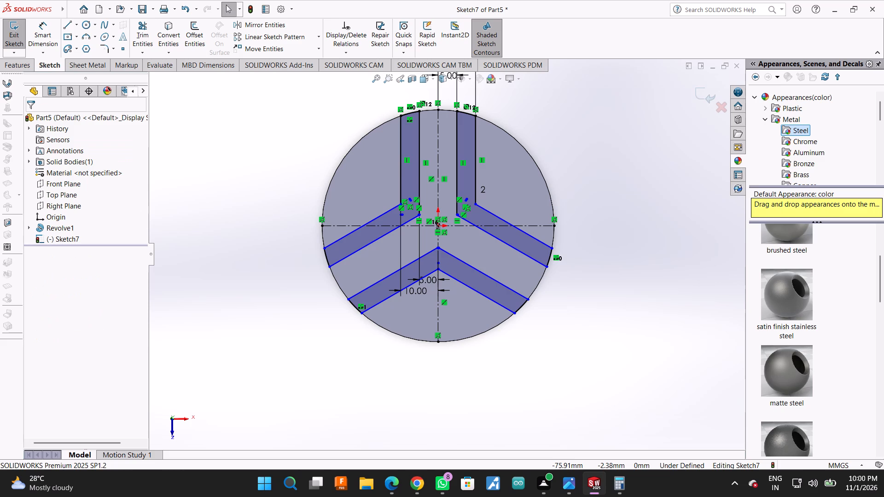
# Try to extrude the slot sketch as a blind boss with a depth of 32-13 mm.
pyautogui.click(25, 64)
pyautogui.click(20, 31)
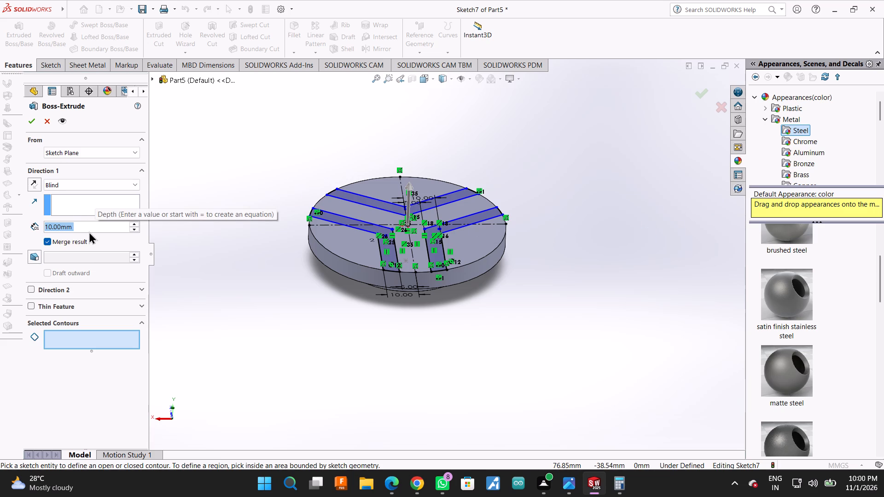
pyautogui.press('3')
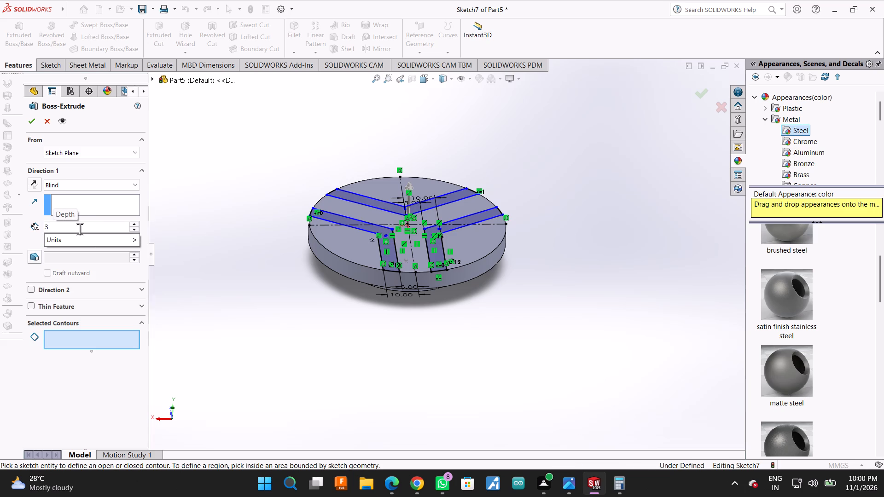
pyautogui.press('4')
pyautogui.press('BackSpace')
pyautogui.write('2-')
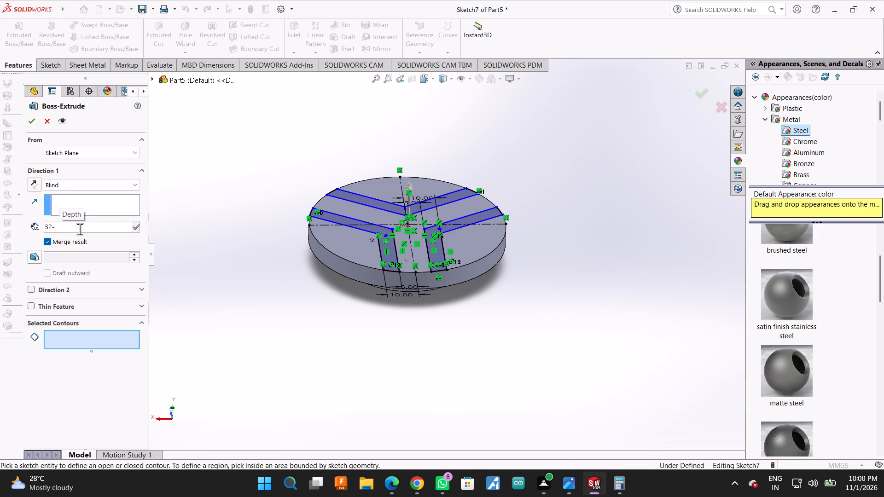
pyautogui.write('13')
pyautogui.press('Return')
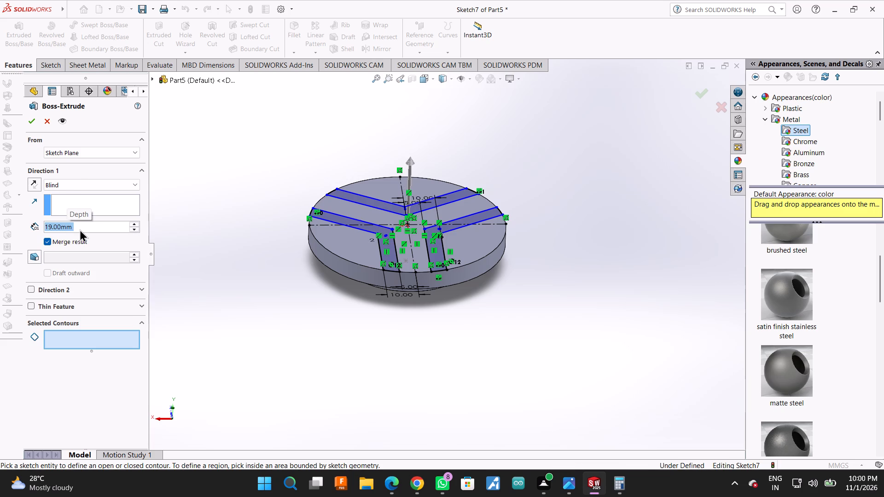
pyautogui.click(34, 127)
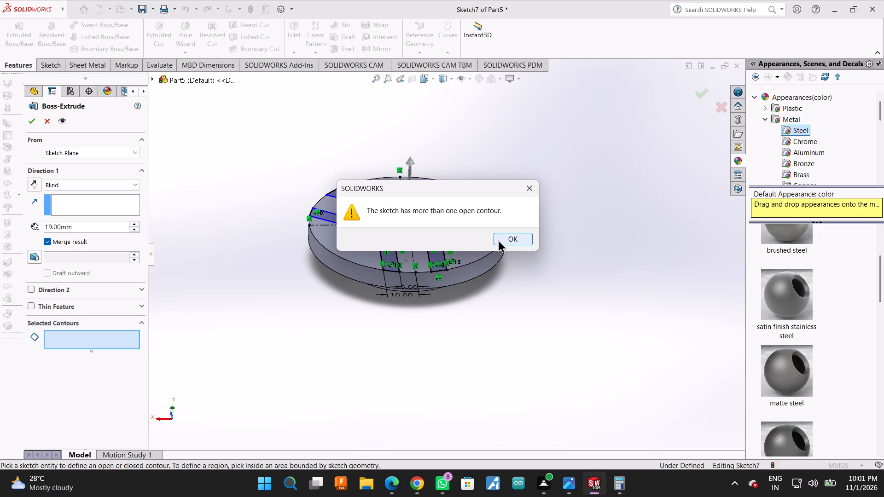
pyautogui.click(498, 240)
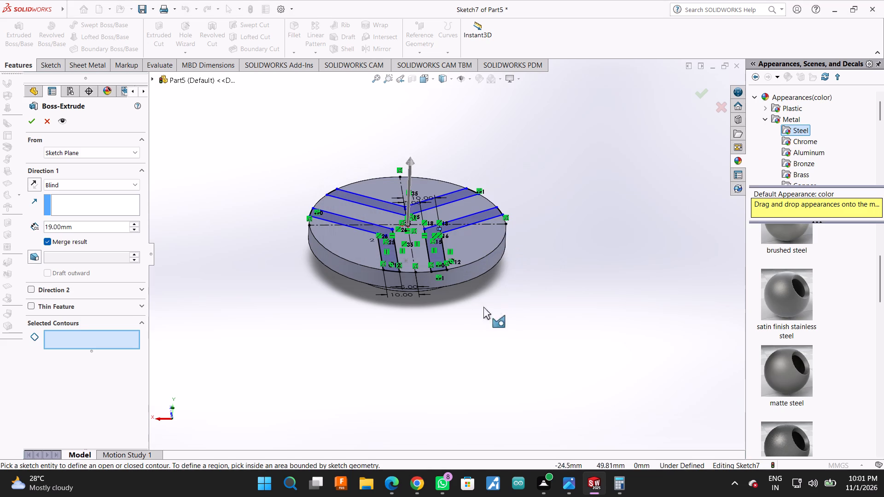
# Examine the slot regions and their outer ends for open contours, and cancel the extrusion.
pyautogui.scroll(-6, 395, 243)
pyautogui.scroll(-2, 555, 339)
pyautogui.scroll(5, 555, 341)
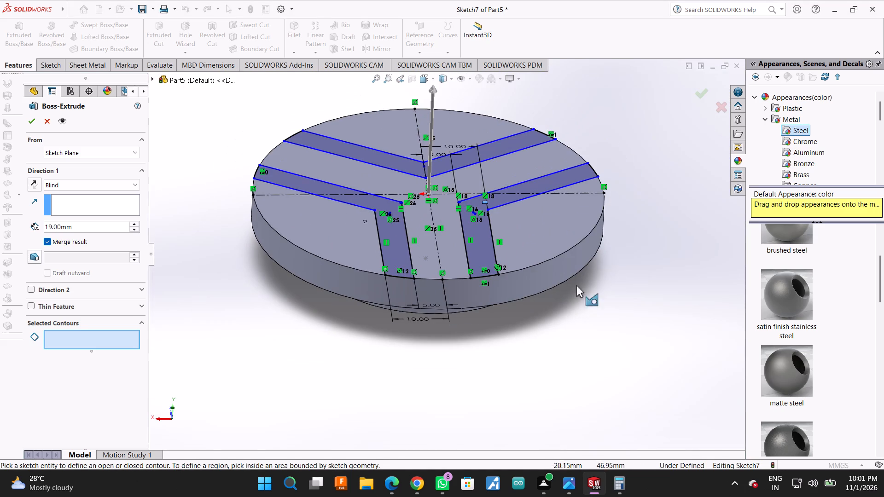
pyautogui.moveTo(629, 190); pyautogui.dragTo(634, 271, button='middle')
pyautogui.scroll(-3, 286, 180)
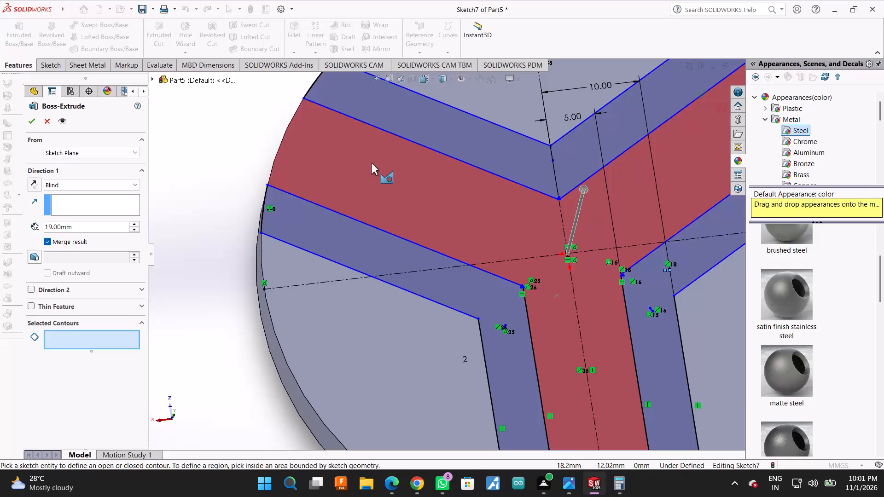
pyautogui.scroll(2, 319, 149)
pyautogui.scroll(-8, 292, 203)
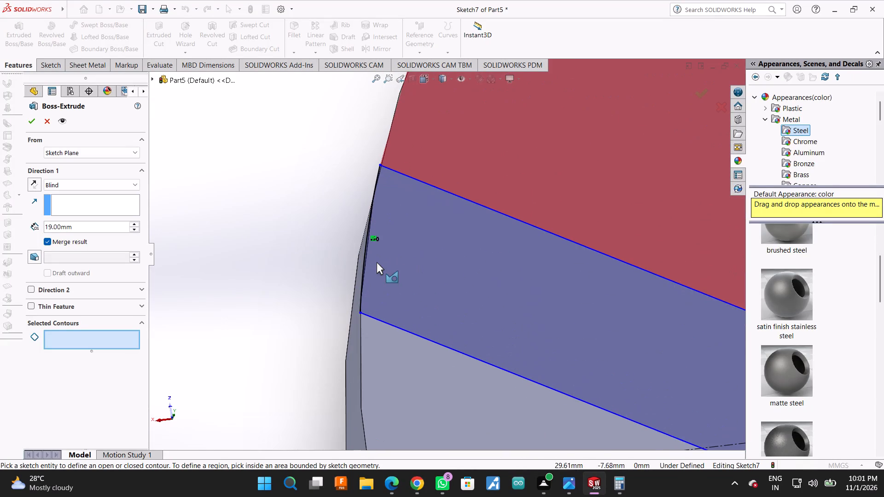
pyautogui.scroll(-2, 375, 264)
pyautogui.scroll(11, 394, 226)
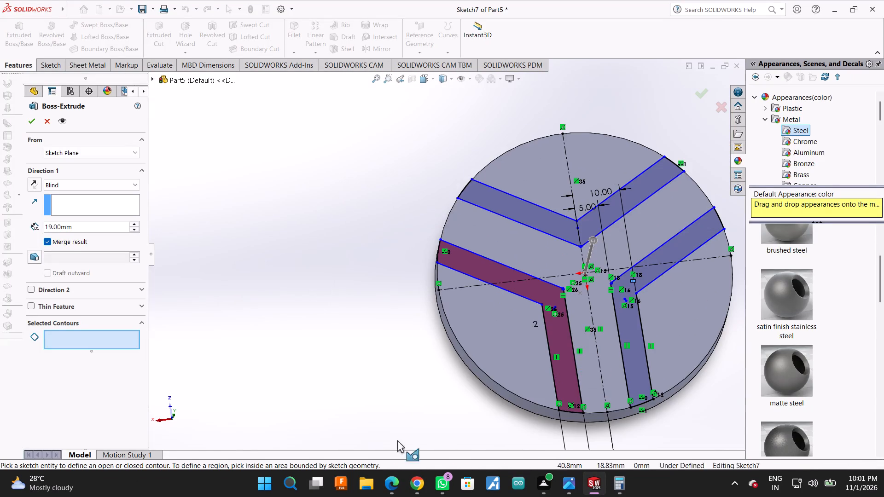
pyautogui.press('Escape')
# Examine the inner corners of the slot junctions up close for gaps and leftover line fragments.
pyautogui.scroll(-2, 625, 312)
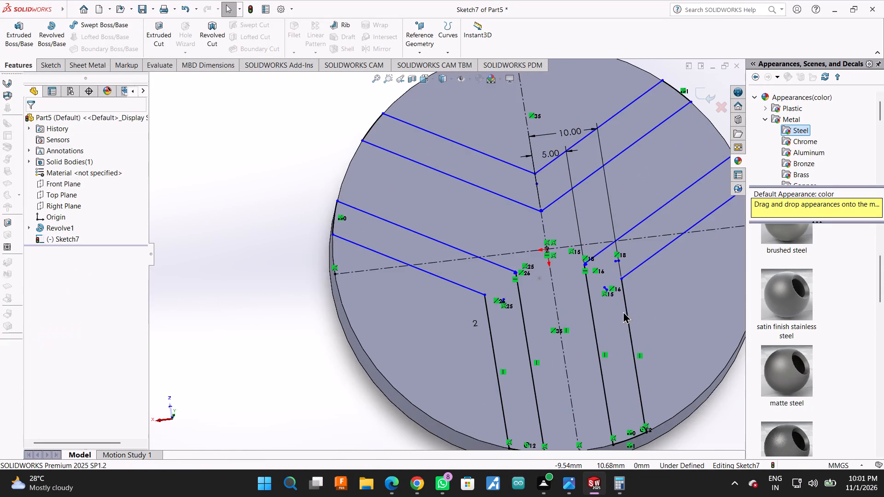
pyautogui.scroll(2, 622, 349)
pyautogui.scroll(-8, 582, 292)
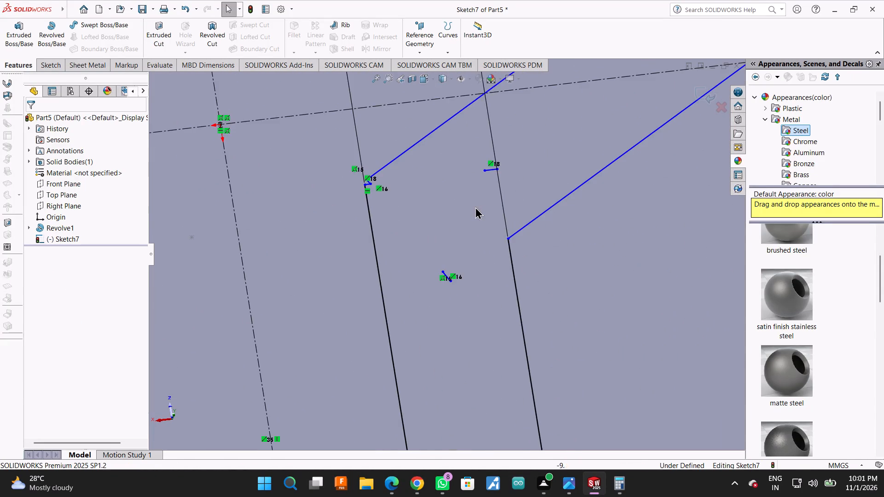
pyautogui.scroll(2, 474, 208)
pyautogui.scroll(-13, 440, 198)
pyautogui.scroll(3, 432, 244)
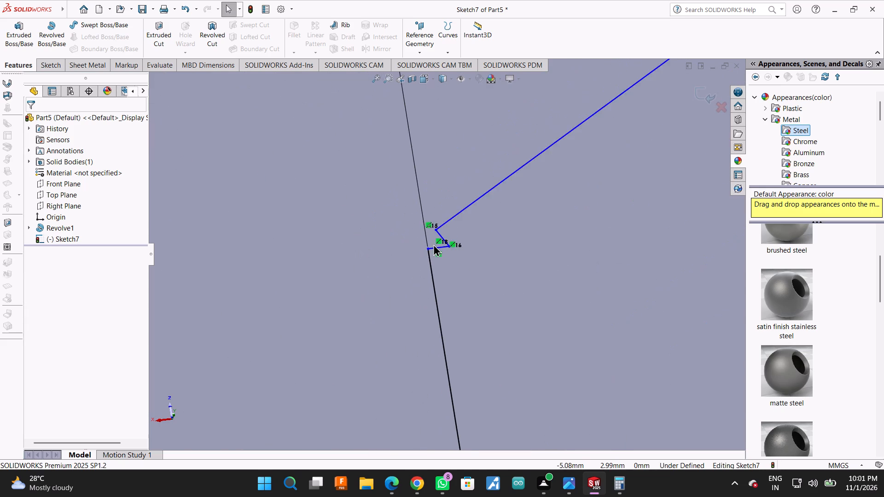
pyautogui.scroll(9, 433, 244)
pyautogui.scroll(-1, 262, 285)
pyautogui.scroll(3, 268, 289)
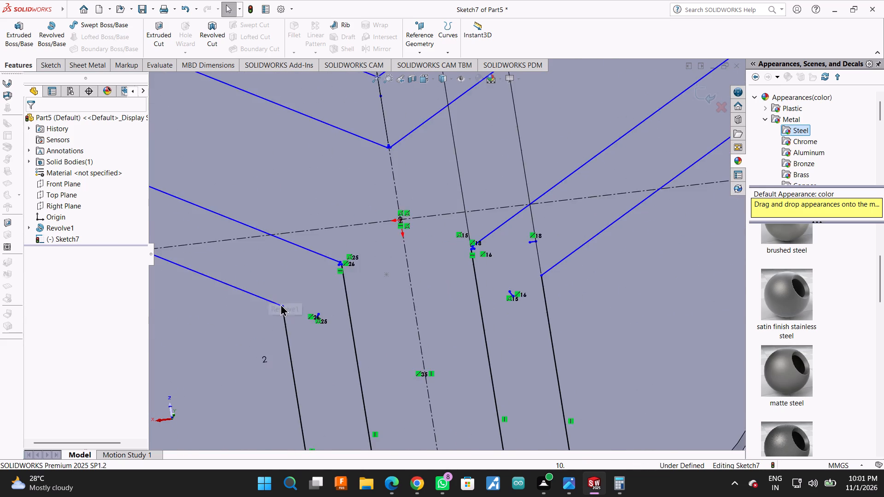
pyautogui.scroll(3, 281, 304)
pyautogui.scroll(3, 375, 277)
pyautogui.scroll(-8, 394, 262)
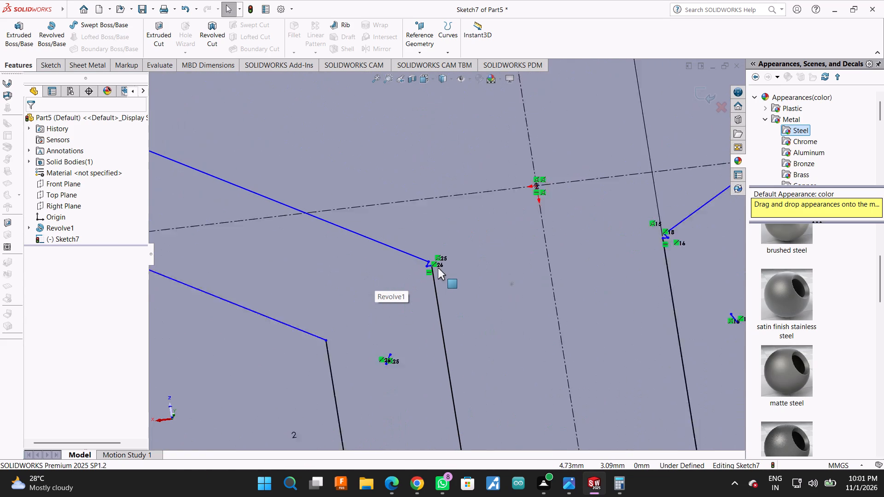
pyautogui.scroll(-4, 438, 268)
pyautogui.scroll(-8, 399, 263)
pyautogui.scroll(-2, 452, 218)
pyautogui.scroll(2, 409, 232)
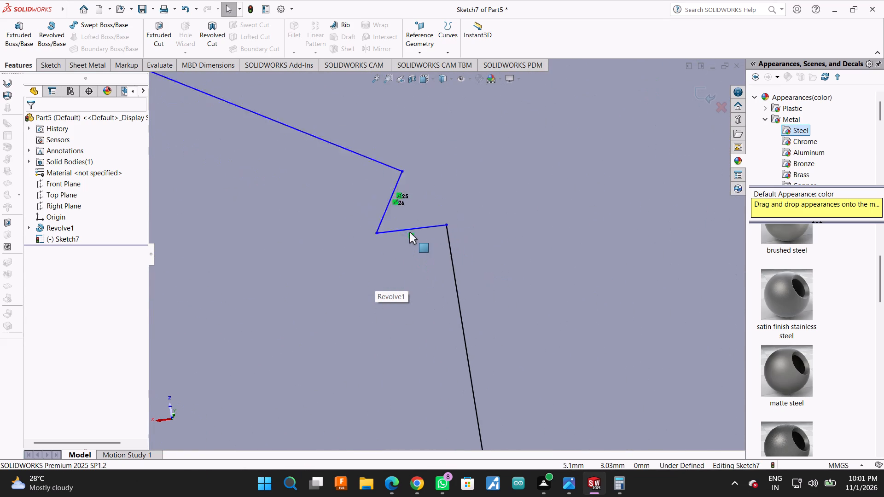
pyautogui.scroll(7, 409, 232)
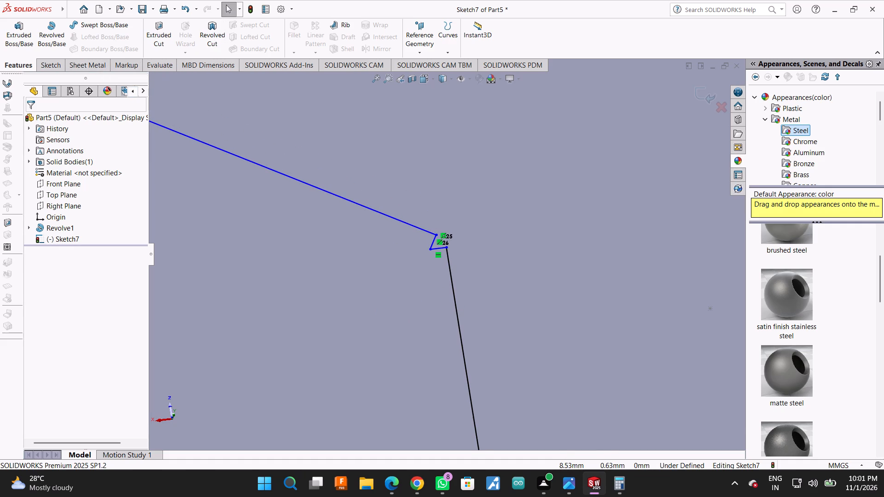
# Extend the angled slot edge and the vertical slot edge until they meet at the left junction's inner corner.
pyautogui.click(55, 71)
pyautogui.click(145, 47)
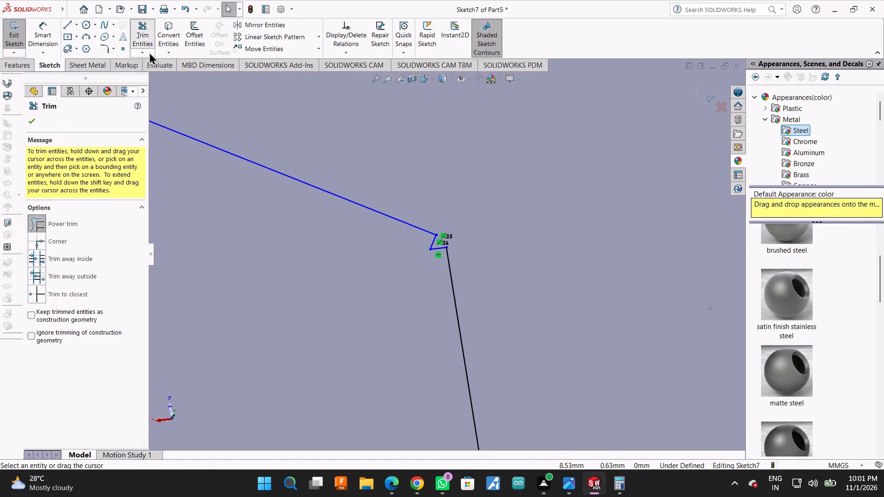
pyautogui.click(143, 53)
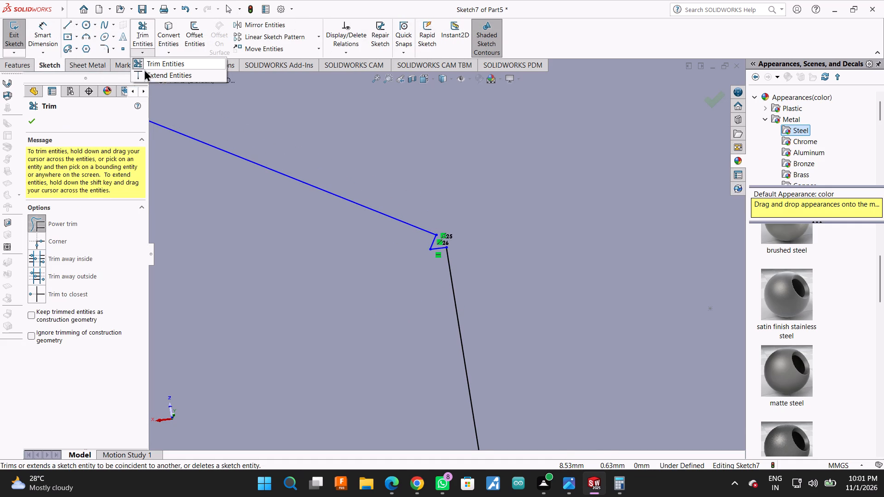
pyautogui.click(146, 73)
pyautogui.scroll(-1, 519, 268)
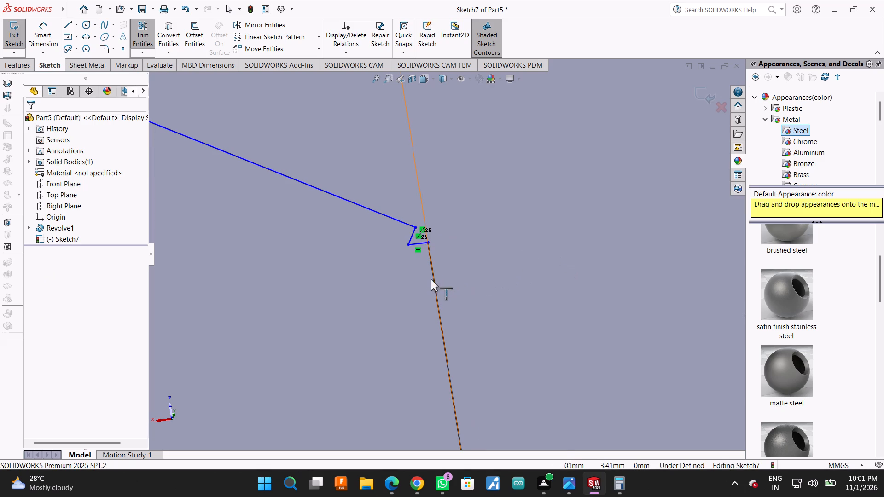
pyautogui.click(430, 280)
pyautogui.doubleClick(408, 224)
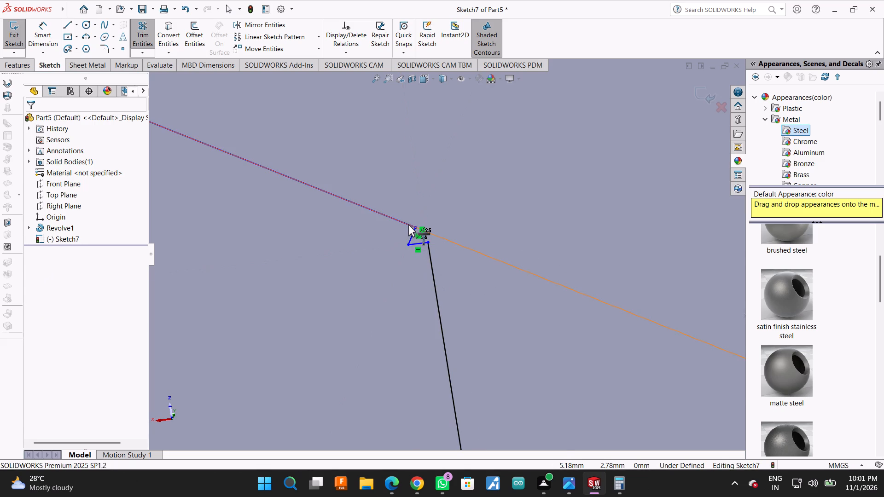
pyautogui.click(432, 266)
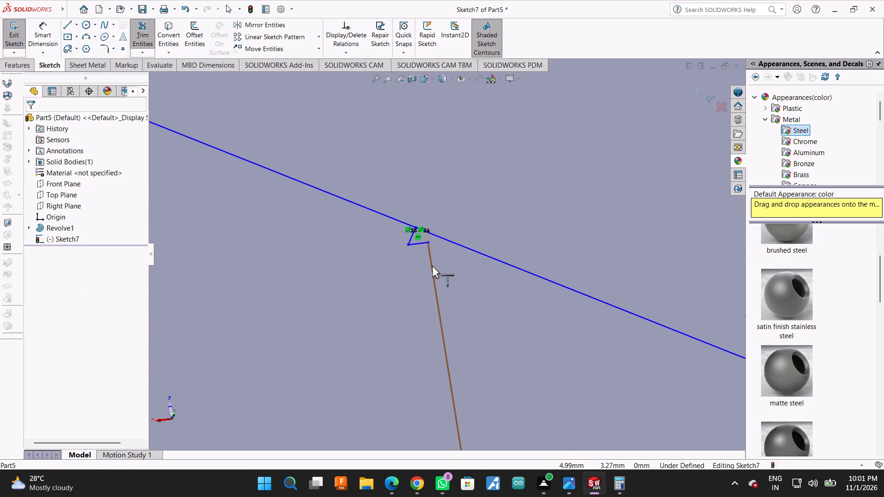
# Trim the overshooting angled edge and the small leftover lines at the left junction's inner corner.
pyautogui.click(142, 34)
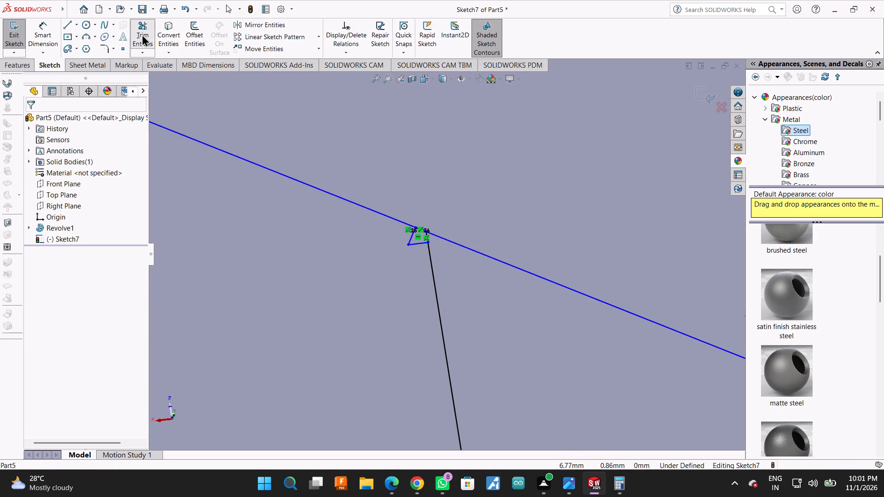
pyautogui.moveTo(512, 197); pyautogui.dragTo(509, 298)
pyautogui.scroll(2, 513, 303)
pyautogui.scroll(-2, 461, 261)
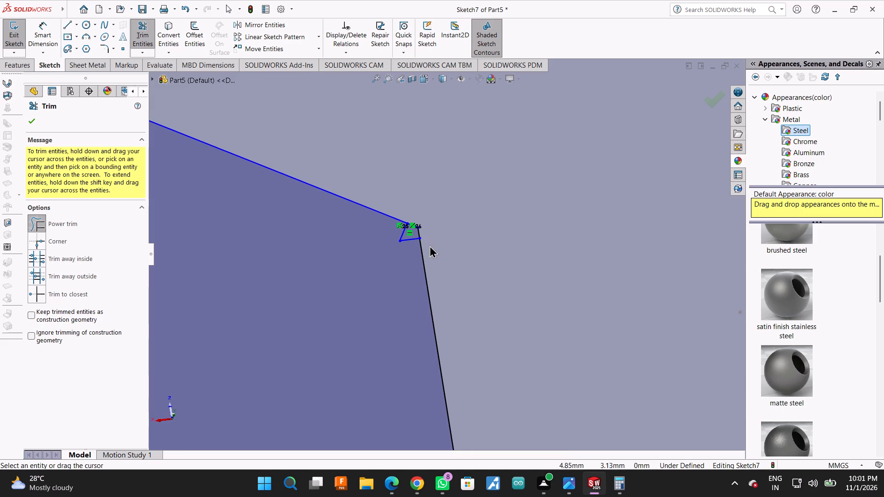
pyautogui.moveTo(382, 227); pyautogui.dragTo(409, 239)
pyautogui.moveTo(403, 231); pyautogui.dragTo(406, 231)
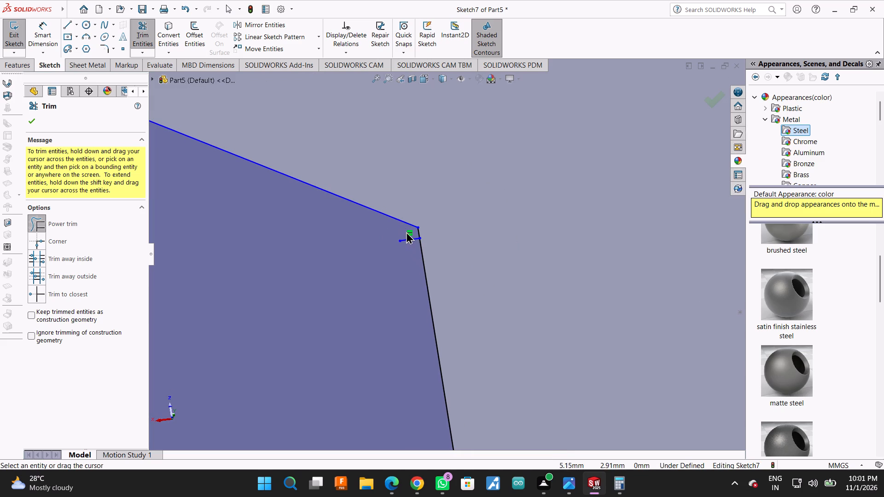
pyautogui.moveTo(406, 231); pyautogui.dragTo(407, 250)
pyautogui.scroll(11, 413, 260)
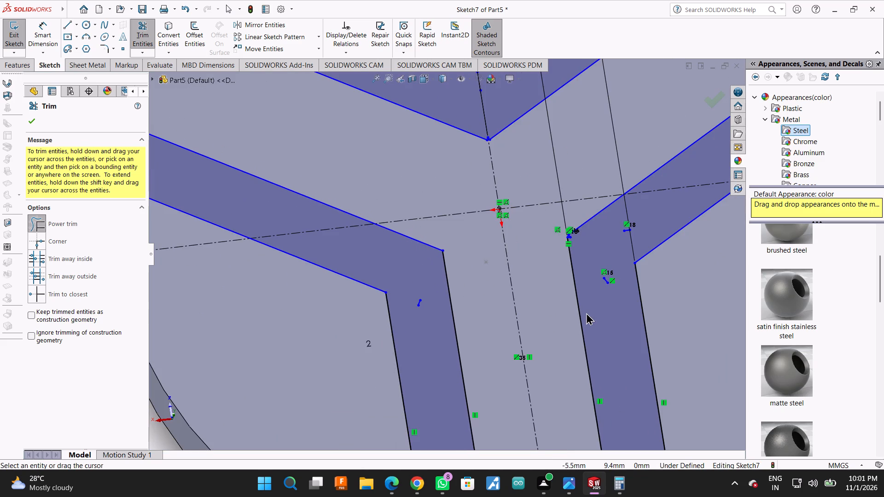
# Trim the stray short line fragments lying inside the left and right slots near their junctions.
pyautogui.scroll(-2, 566, 220)
pyautogui.moveTo(332, 331); pyautogui.dragTo(336, 338)
pyautogui.scroll(2, 408, 375)
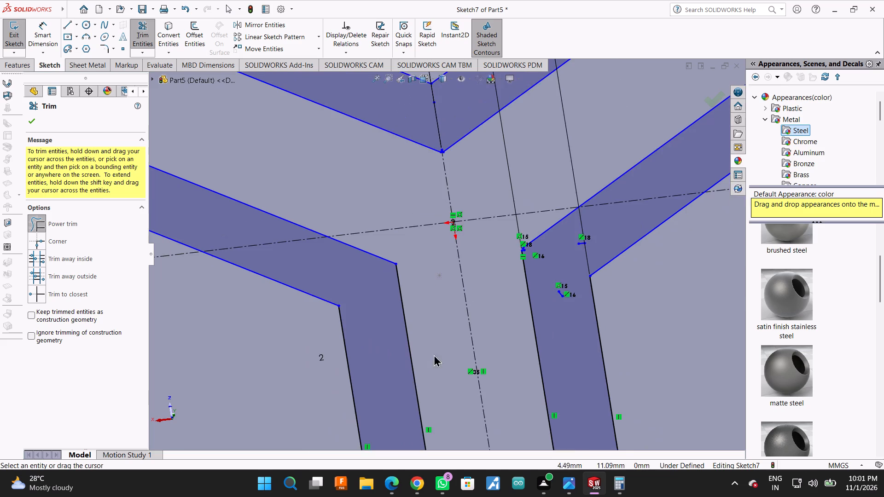
pyautogui.scroll(-4, 546, 322)
pyautogui.moveTo(562, 253); pyautogui.dragTo(531, 289)
pyautogui.moveTo(582, 154); pyautogui.dragTo(585, 174)
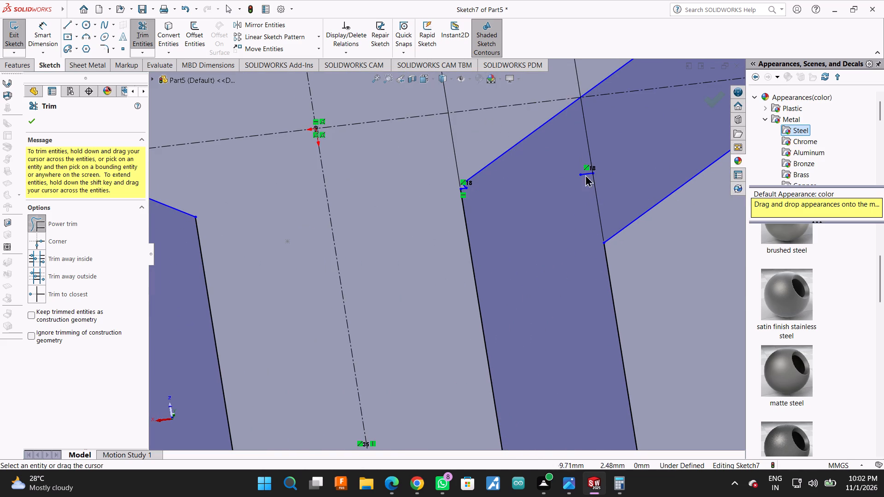
pyautogui.moveTo(585, 174); pyautogui.dragTo(585, 196)
# Extend the two lower angled edges of the upper V-shaped slot until they meet on the centerline.
pyautogui.scroll(7, 505, 254)
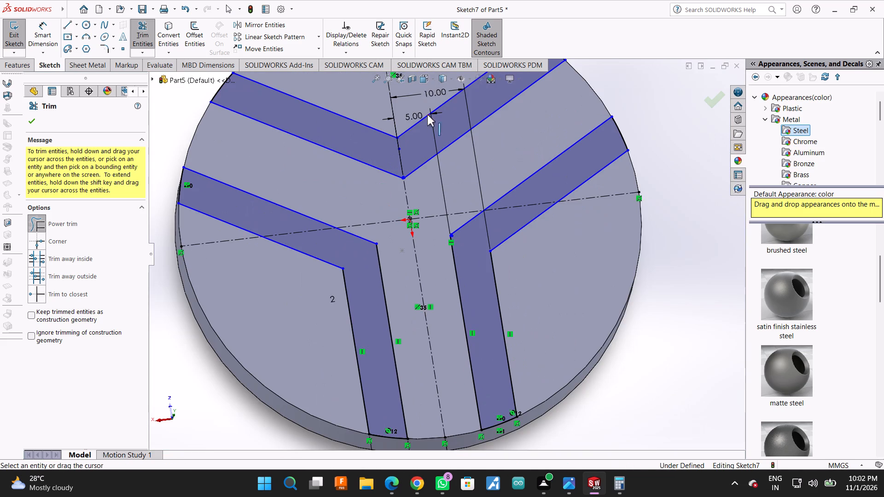
pyautogui.scroll(-7, 420, 128)
pyautogui.scroll(3, 430, 196)
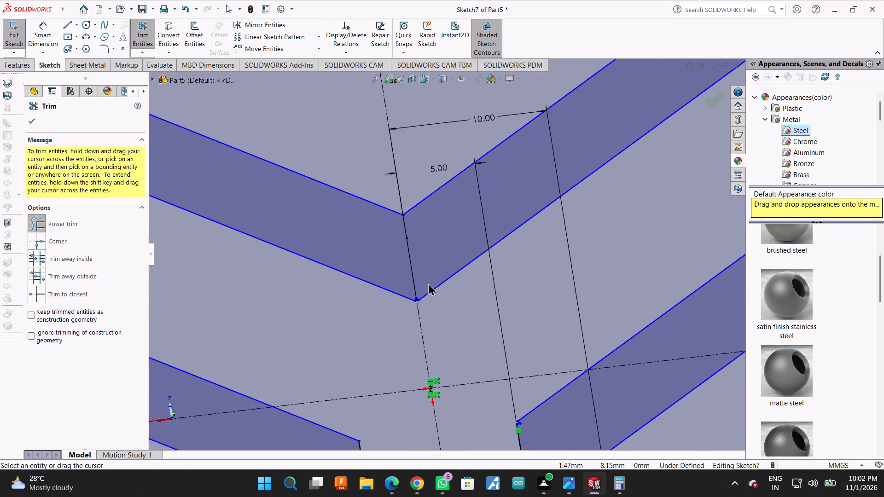
pyautogui.scroll(-11, 430, 278)
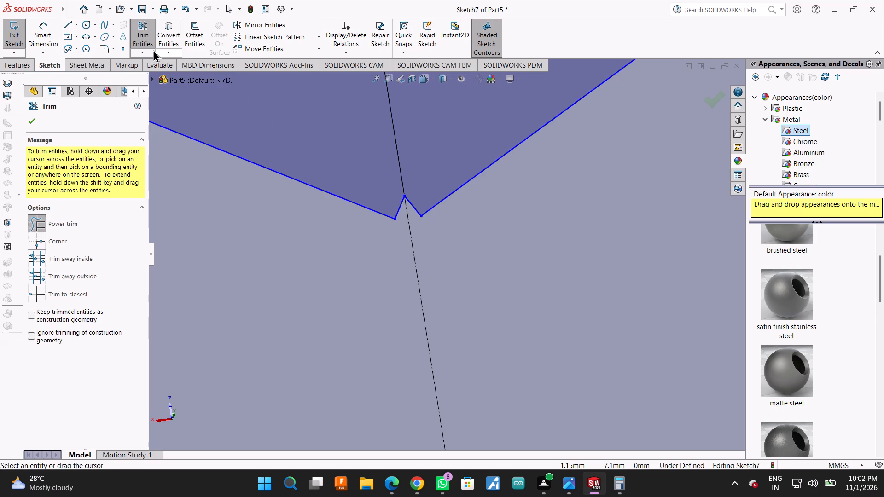
pyautogui.click(148, 49)
pyautogui.click(151, 71)
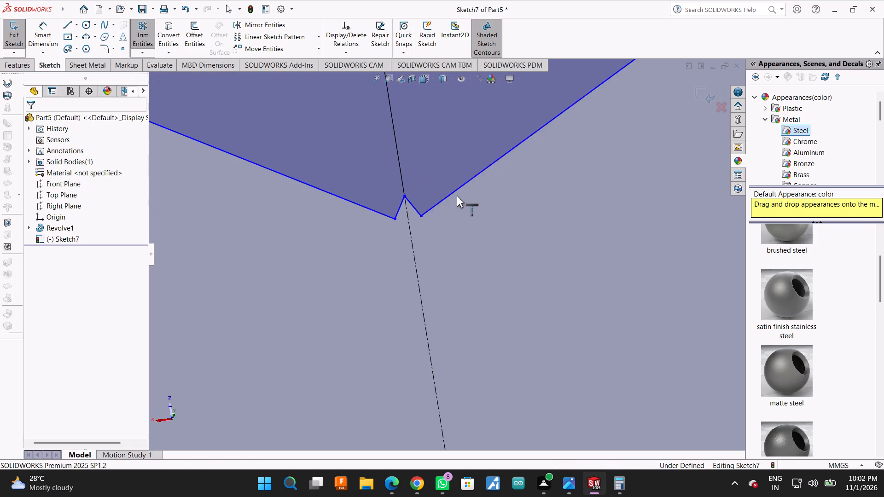
pyautogui.click(453, 191)
pyautogui.click(453, 191)
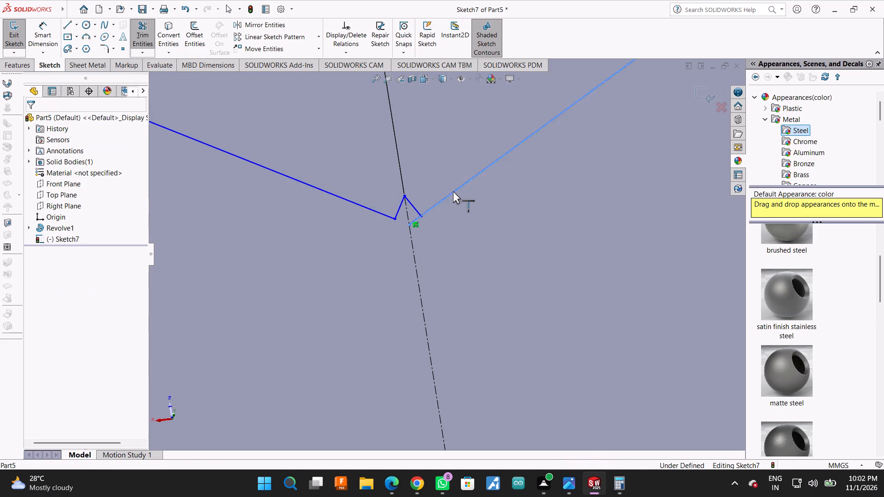
pyautogui.click(364, 209)
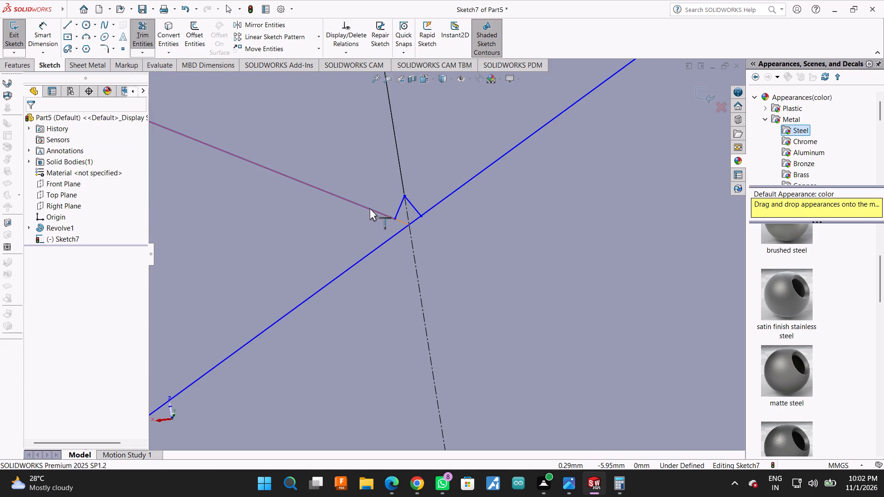
pyautogui.click(370, 208)
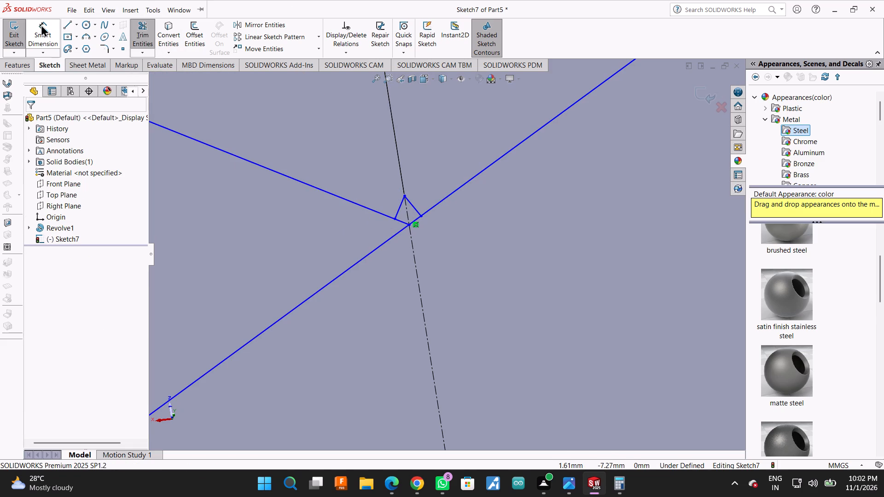
# Trim the overshooting edge and the two short notch lines at the upper V-slot's lower corner.
pyautogui.click(146, 32)
pyautogui.moveTo(287, 236); pyautogui.dragTo(346, 309)
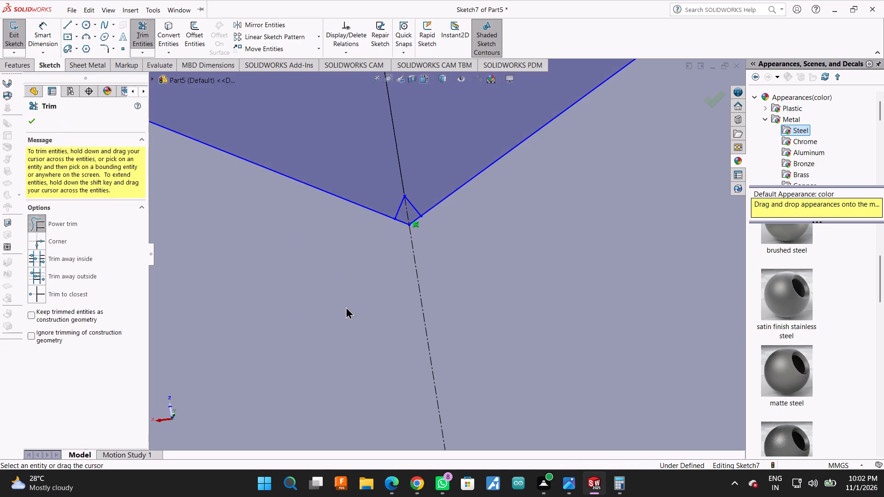
pyautogui.scroll(6, 346, 306)
pyautogui.scroll(-8, 412, 243)
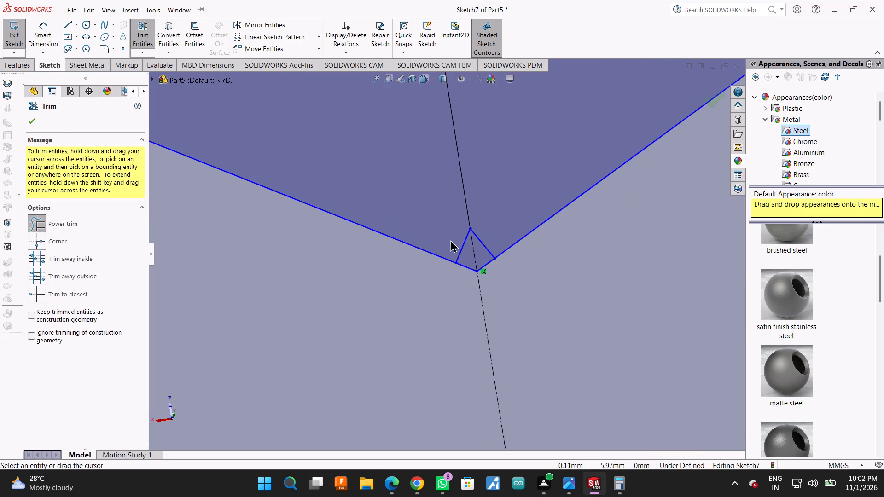
pyautogui.moveTo(450, 240); pyautogui.dragTo(468, 243)
pyautogui.moveTo(479, 235); pyautogui.dragTo(477, 240)
# Extend the angled slot edge and the vertical slot edge until they meet at the right junction's inner corner.
pyautogui.scroll(15, 482, 243)
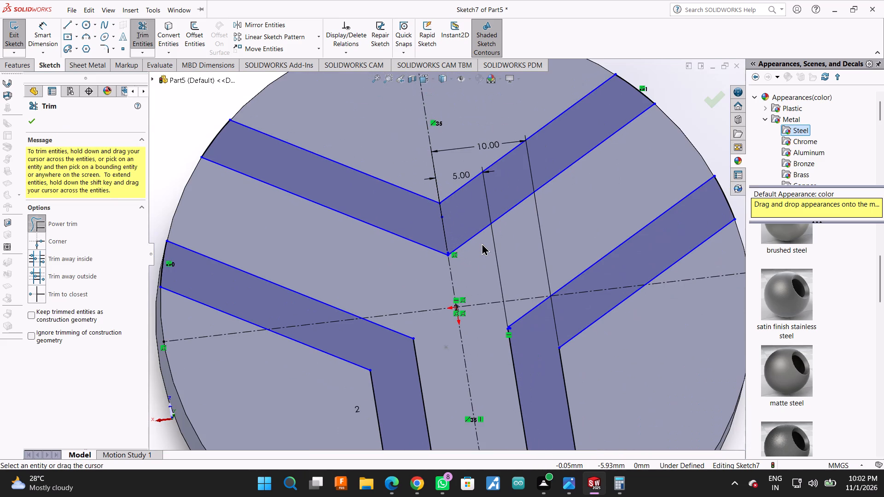
pyautogui.scroll(-2, 445, 196)
pyautogui.scroll(2, 443, 220)
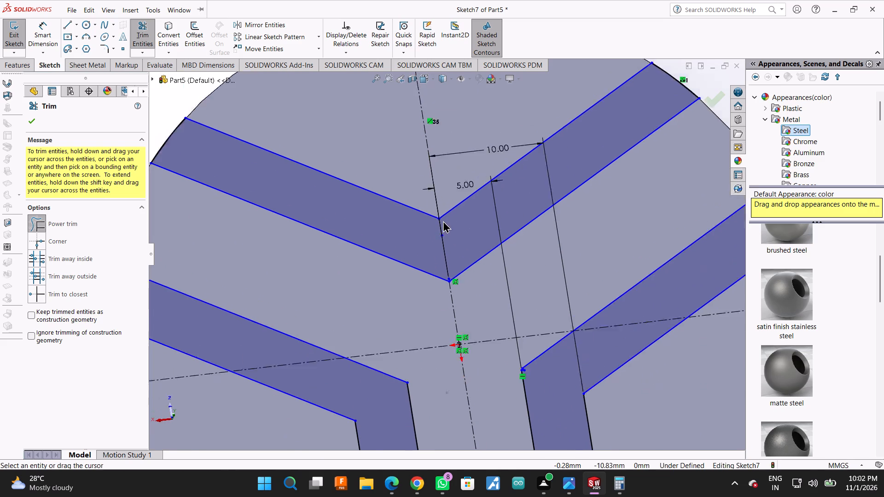
pyautogui.scroll(2, 443, 220)
pyautogui.scroll(-5, 494, 357)
pyautogui.scroll(-1, 493, 293)
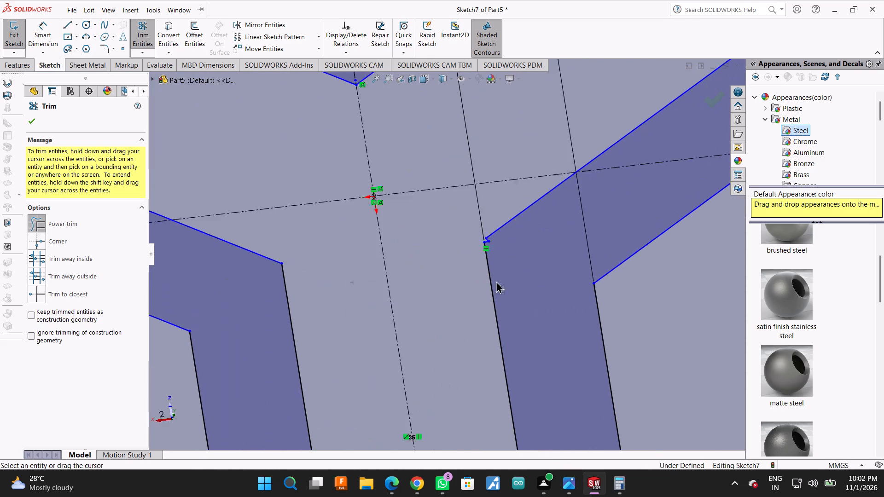
pyautogui.scroll(-5, 496, 281)
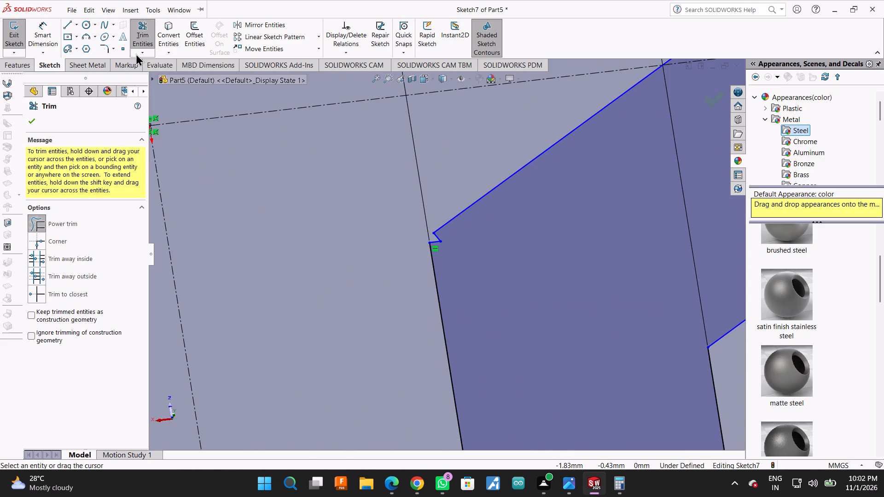
pyautogui.click(134, 53)
pyautogui.click(148, 71)
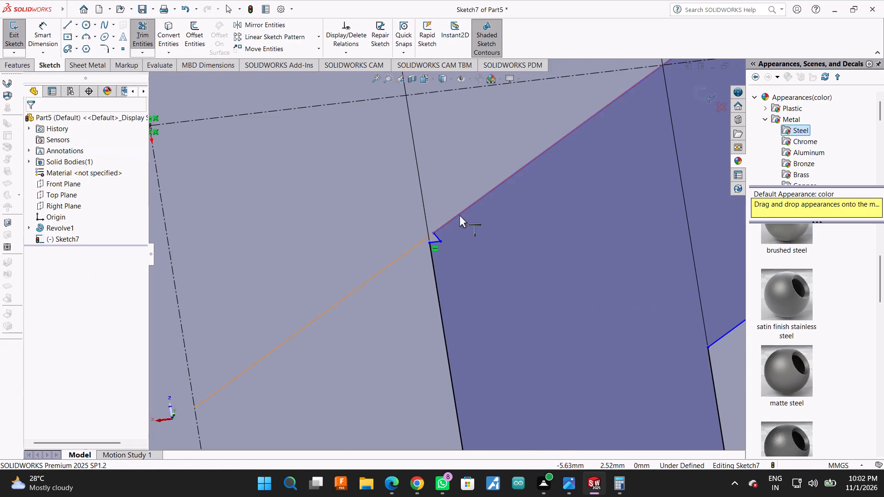
pyautogui.click(465, 213)
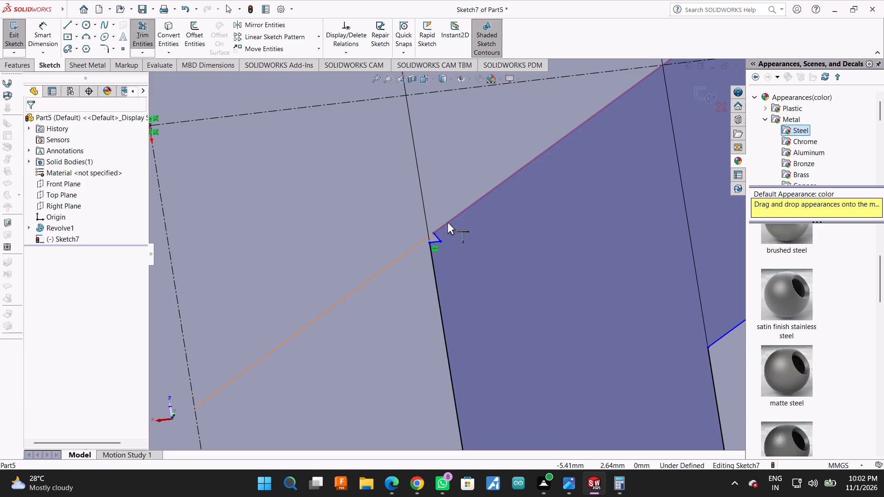
pyautogui.click(448, 222)
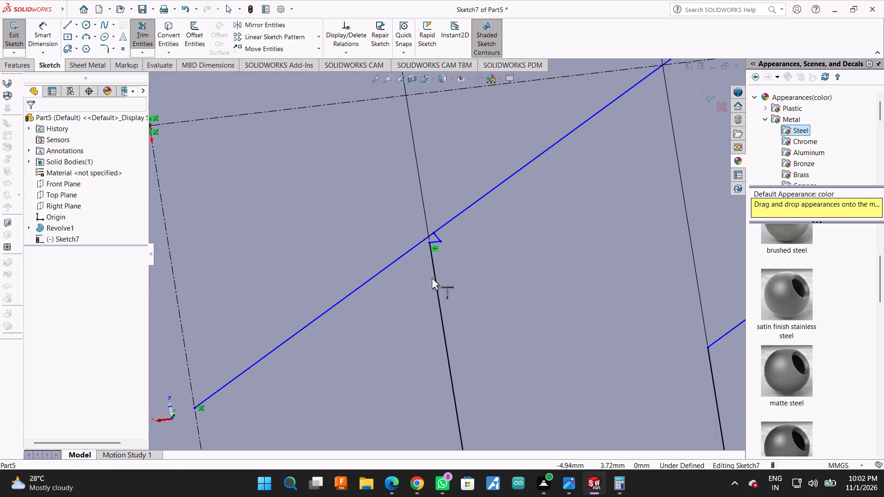
pyautogui.click(436, 277)
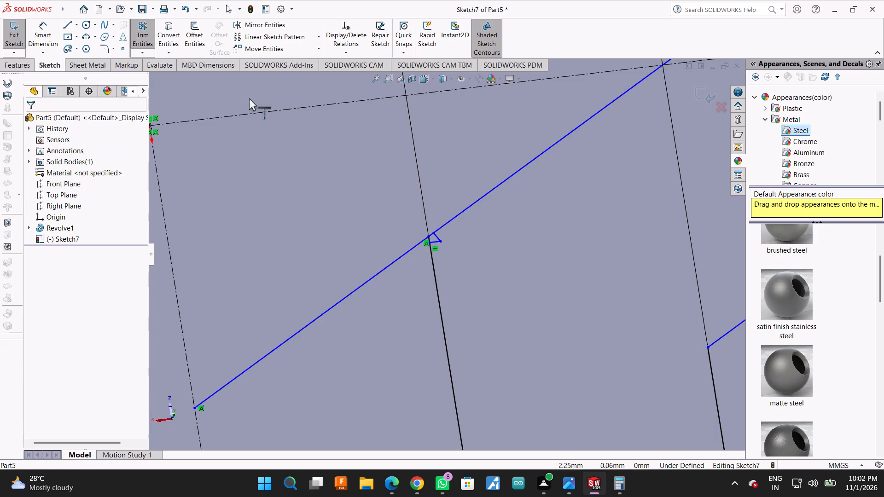
# Trim the overshooting angled edge and the small leftover lines at the right junction's inner corner.
pyautogui.click(144, 30)
pyautogui.moveTo(308, 209); pyautogui.dragTo(359, 323)
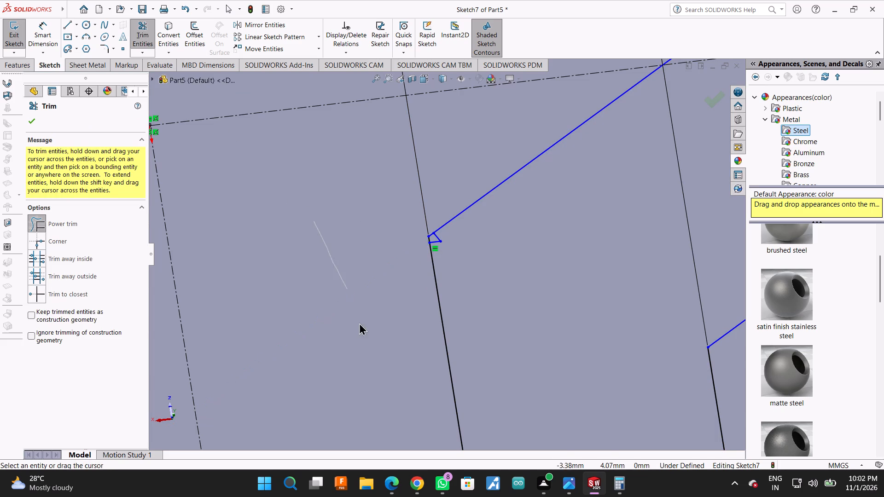
pyautogui.moveTo(359, 323); pyautogui.dragTo(365, 345)
pyautogui.scroll(-5, 414, 257)
pyautogui.moveTo(475, 204); pyautogui.dragTo(457, 233)
pyautogui.scroll(18, 457, 233)
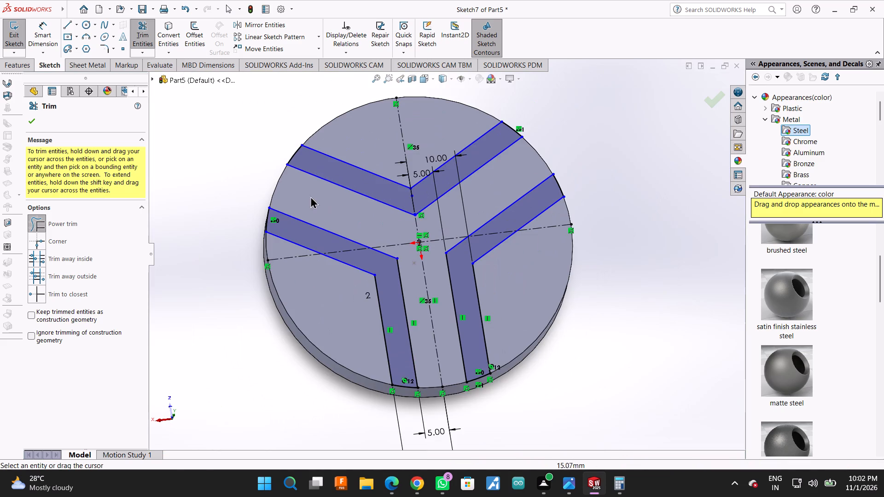
# Trim the leftover fragment on the centerline at the lower corner of the upper V-slot.
pyautogui.scroll(-13, 376, 198)
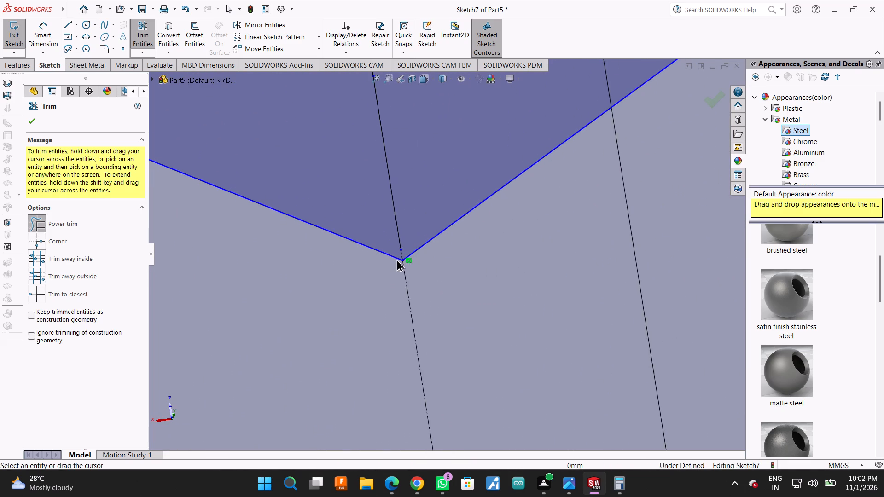
pyautogui.moveTo(388, 247); pyautogui.dragTo(394, 248)
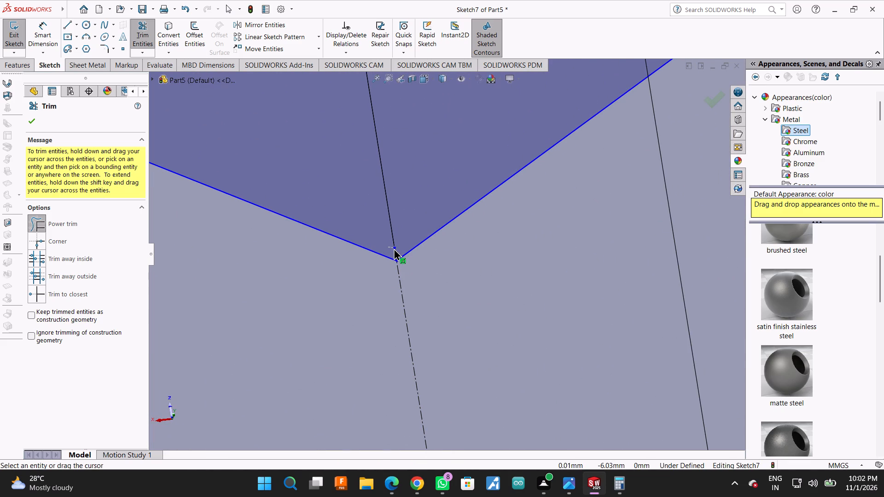
pyautogui.moveTo(394, 248); pyautogui.dragTo(397, 248)
pyautogui.scroll(11, 410, 278)
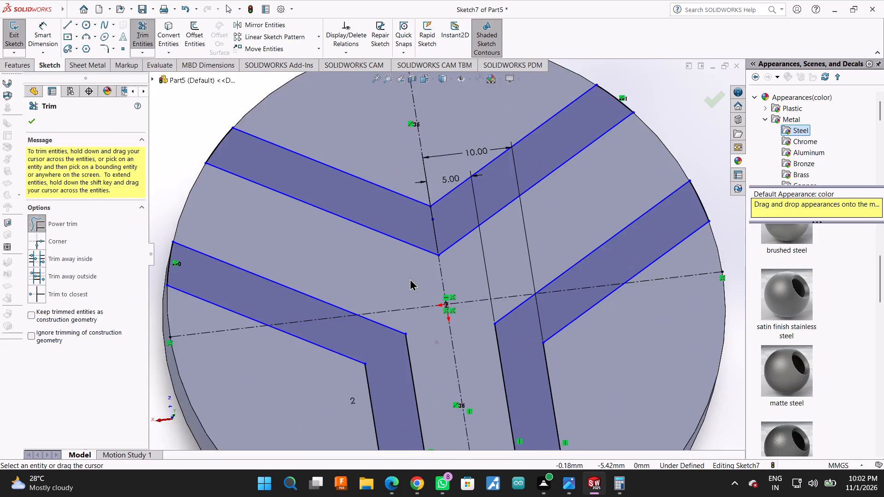
pyautogui.scroll(2, 425, 319)
pyautogui.scroll(-2, 418, 332)
pyautogui.scroll(2, 411, 347)
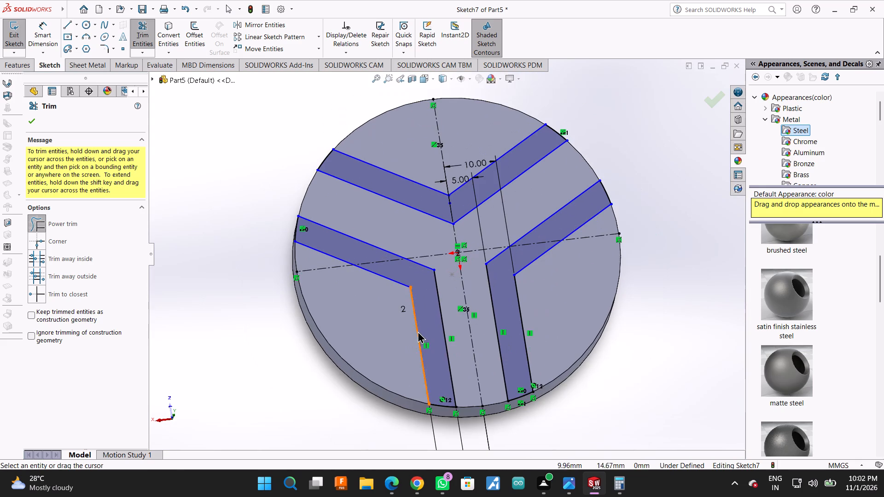
pyautogui.click(26, 122)
# Extrude the slot sketch as a blind boss with a depth of 32-13 mm and merged result.
pyautogui.click(14, 72)
pyautogui.click(13, 66)
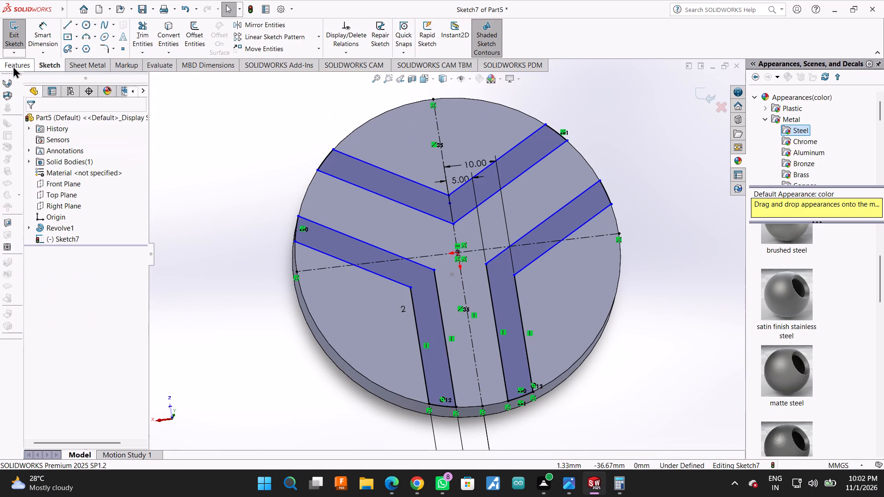
pyautogui.click(17, 36)
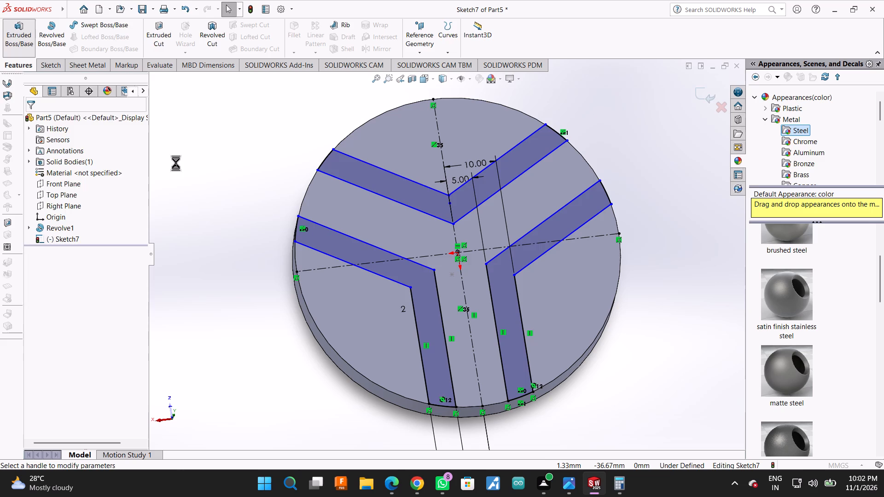
pyautogui.doubleClick(120, 223)
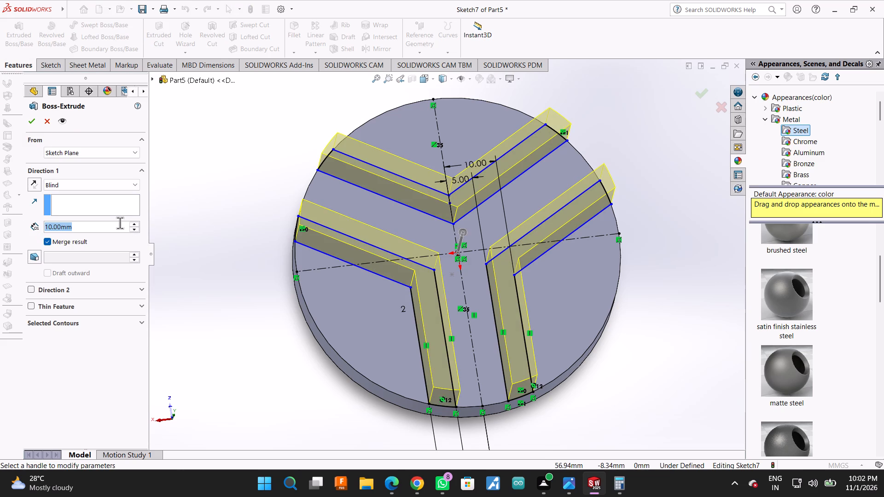
pyautogui.write('32')
pyautogui.write('-13')
pyautogui.press('Return')
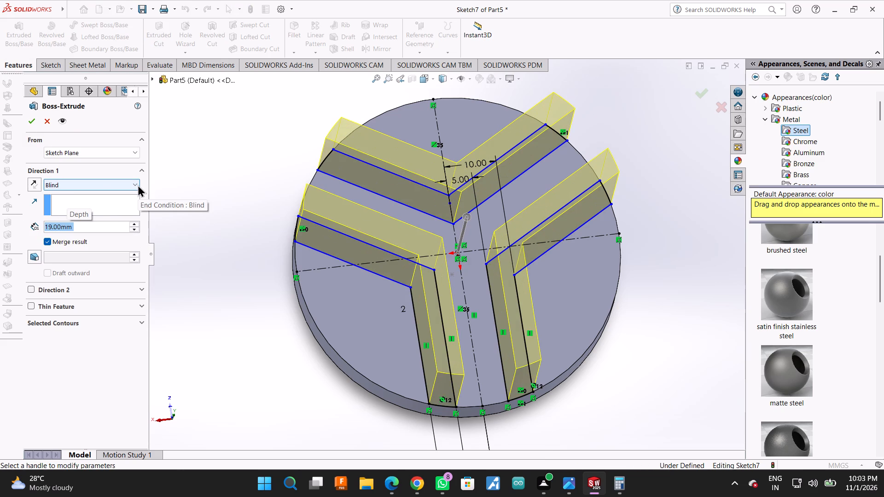
pyautogui.click(27, 124)
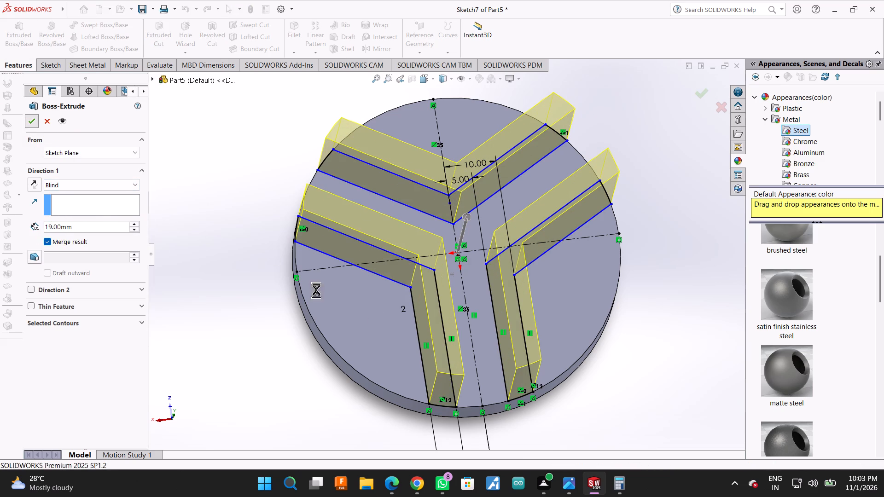
# Sketch a circle of about 11.3 mm radius centred on the origin on the part's small round bottom face.
pyautogui.moveTo(642, 316); pyautogui.dragTo(665, 220, button='middle')
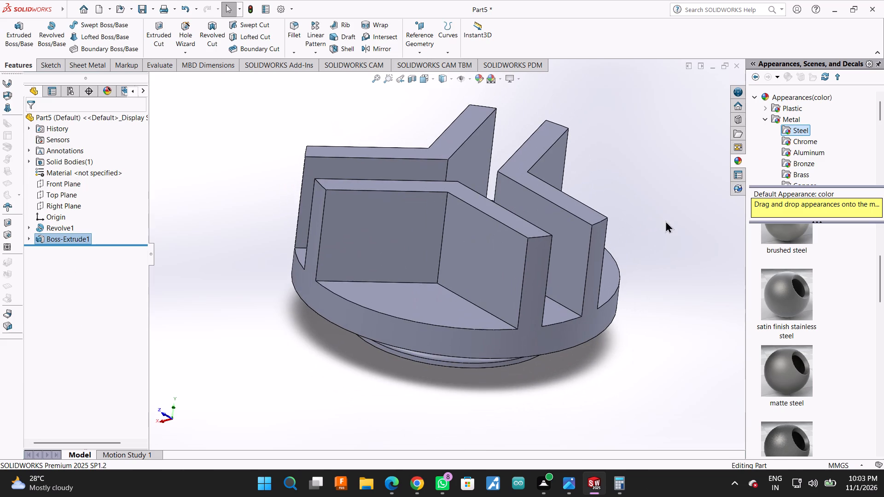
pyautogui.moveTo(687, 243); pyautogui.dragTo(618, 137, button='middle')
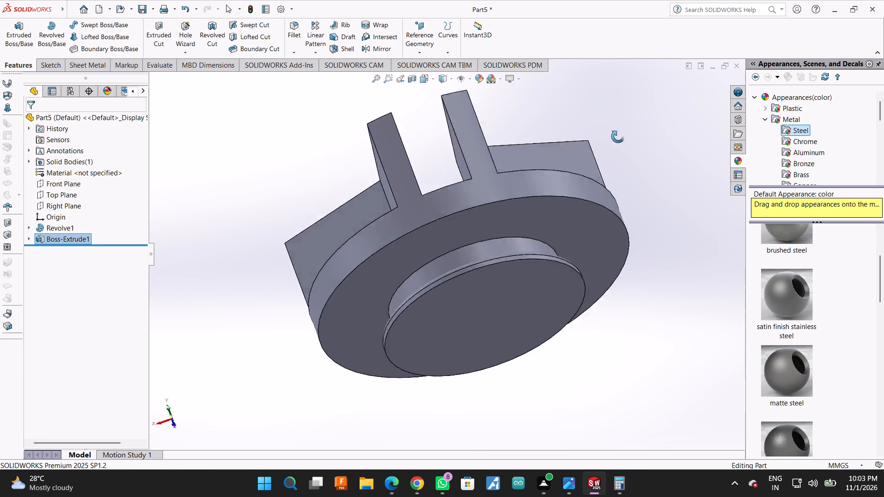
pyautogui.moveTo(618, 137); pyautogui.dragTo(599, 46, button='middle')
pyautogui.click(462, 251)
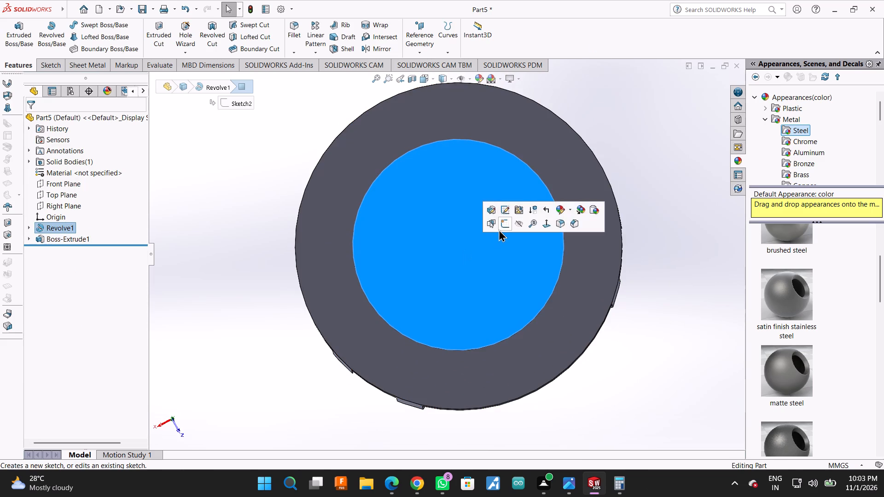
pyautogui.click(500, 226)
pyautogui.click(87, 23)
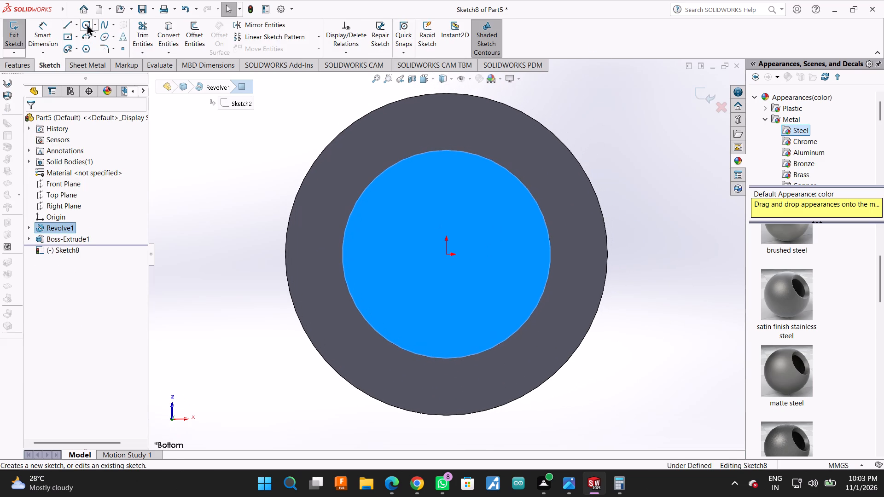
pyautogui.click(445, 256)
pyautogui.click(478, 303)
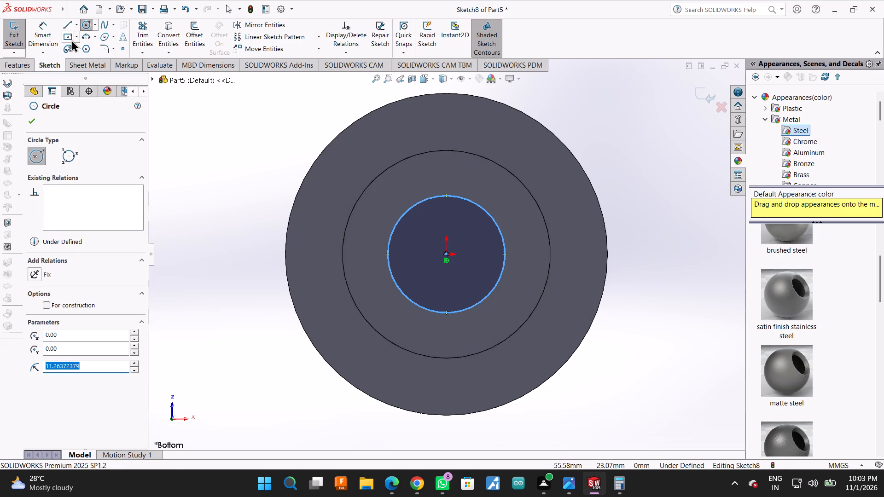
# Dimension the sketched circle with a diameter of 20 mm.
pyautogui.click(48, 23)
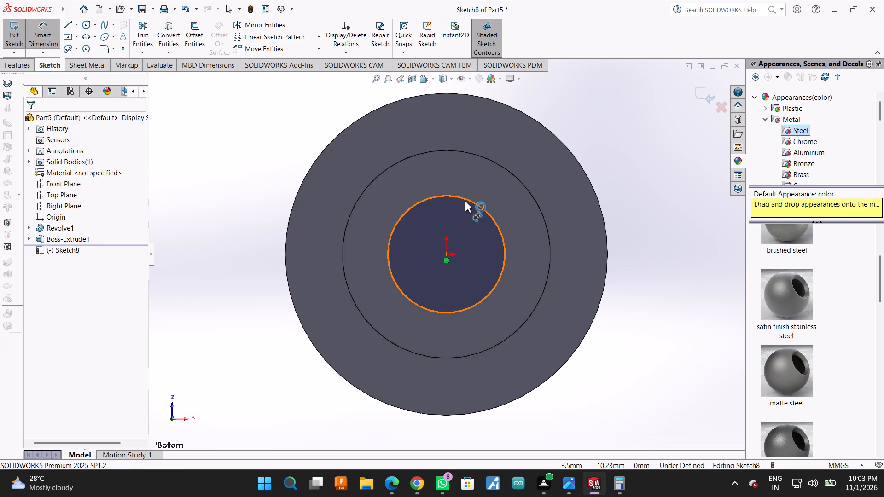
pyautogui.click(465, 199)
pyautogui.click(644, 105)
pyautogui.write('20')
pyautogui.press('Return')
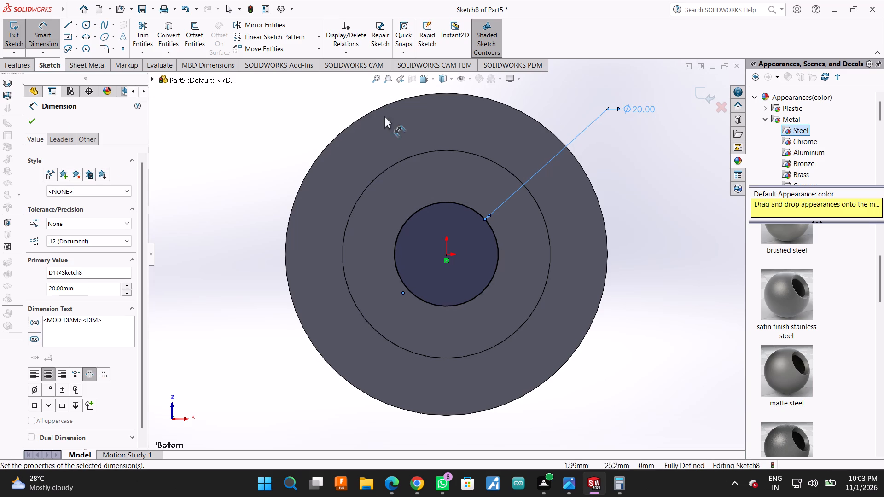
pyautogui.click(28, 121)
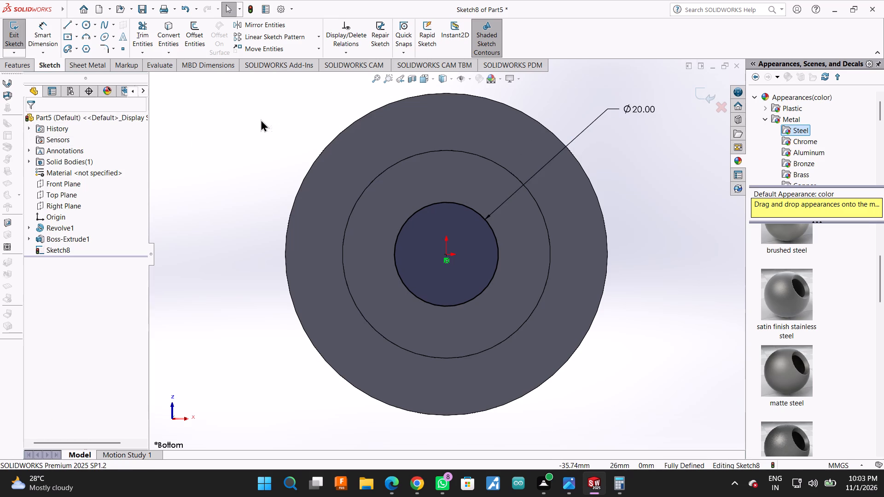
# Cut-extrude the 20 mm circle as a blind cut 79 mm deep, through the disc and the raised ribs.
pyautogui.moveTo(262, 119); pyautogui.dragTo(311, 232, button='middle')
pyautogui.click(24, 65)
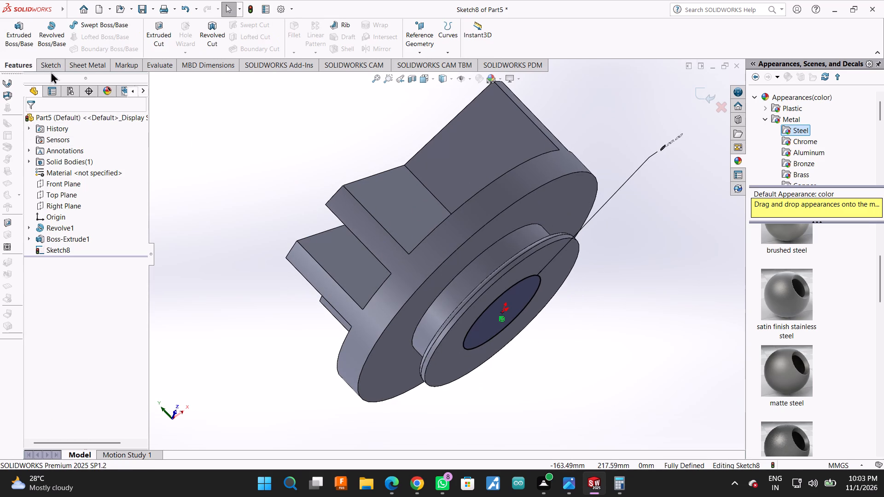
pyautogui.click(161, 23)
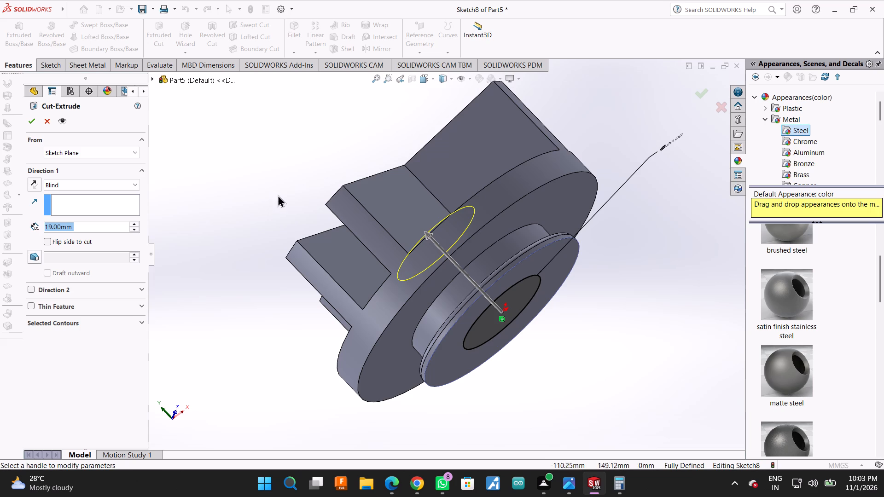
pyautogui.moveTo(299, 161); pyautogui.dragTo(357, 241, button='middle')
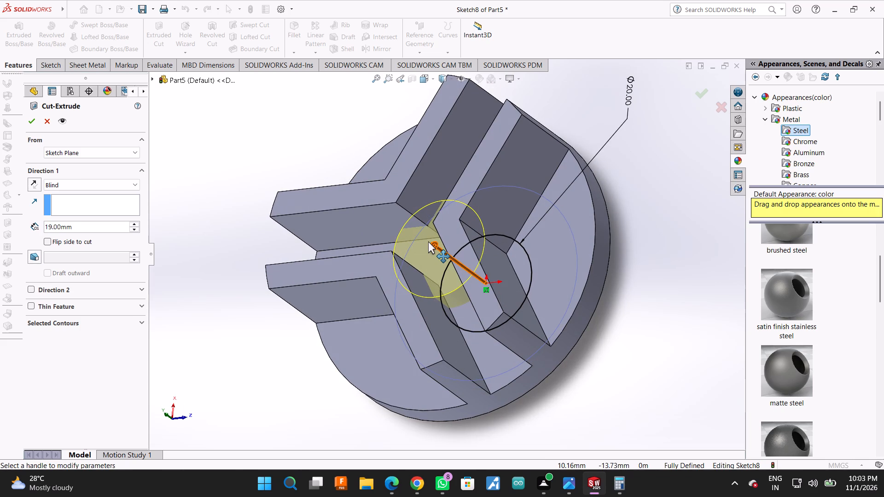
pyautogui.moveTo(435, 244); pyautogui.dragTo(287, 169)
pyautogui.scroll(1, 717, 311)
pyautogui.moveTo(710, 305); pyautogui.dragTo(701, 301, button='middle')
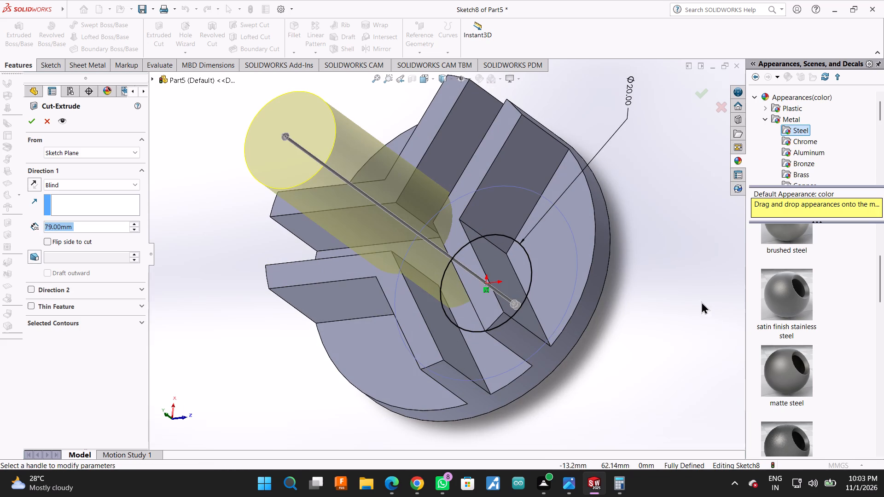
pyautogui.moveTo(701, 301); pyautogui.dragTo(671, 273, button='middle')
pyautogui.click(25, 117)
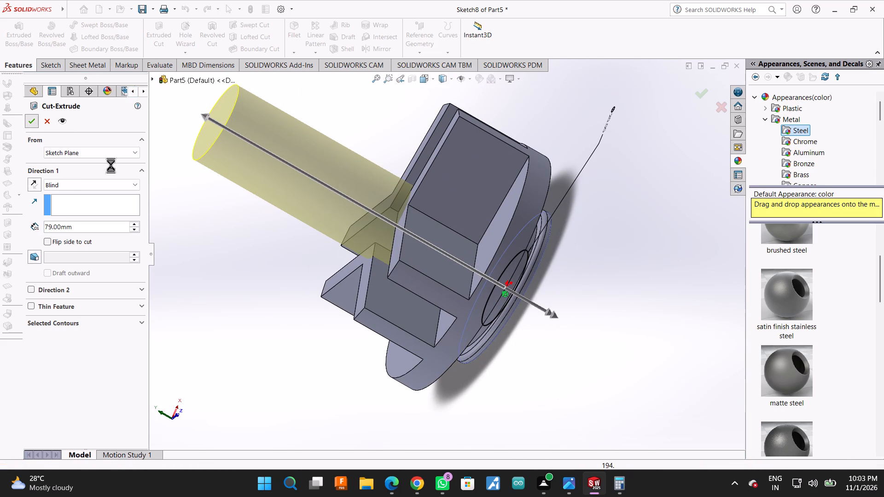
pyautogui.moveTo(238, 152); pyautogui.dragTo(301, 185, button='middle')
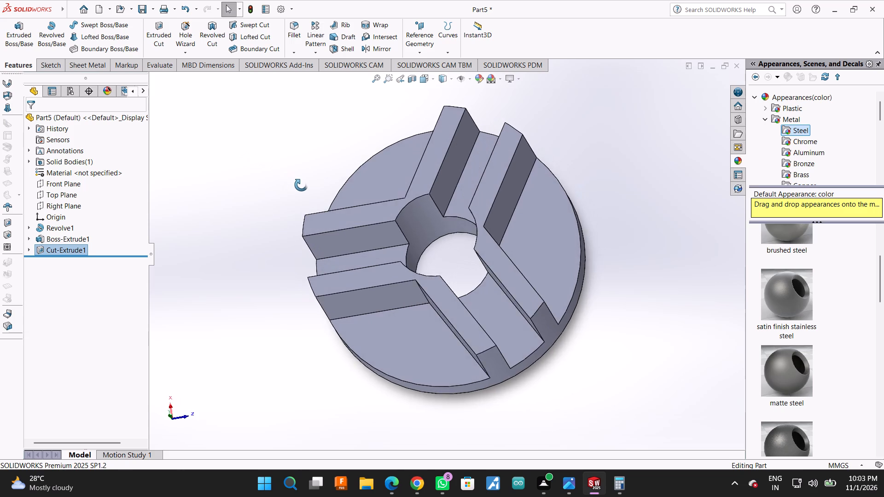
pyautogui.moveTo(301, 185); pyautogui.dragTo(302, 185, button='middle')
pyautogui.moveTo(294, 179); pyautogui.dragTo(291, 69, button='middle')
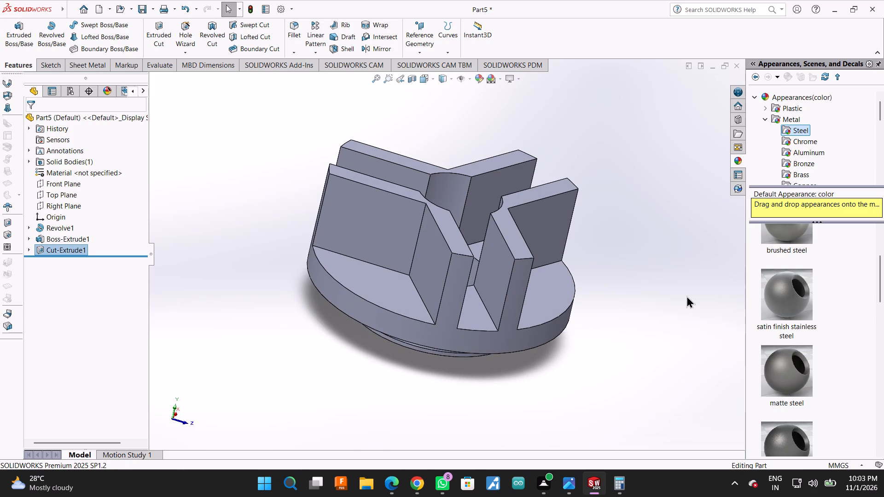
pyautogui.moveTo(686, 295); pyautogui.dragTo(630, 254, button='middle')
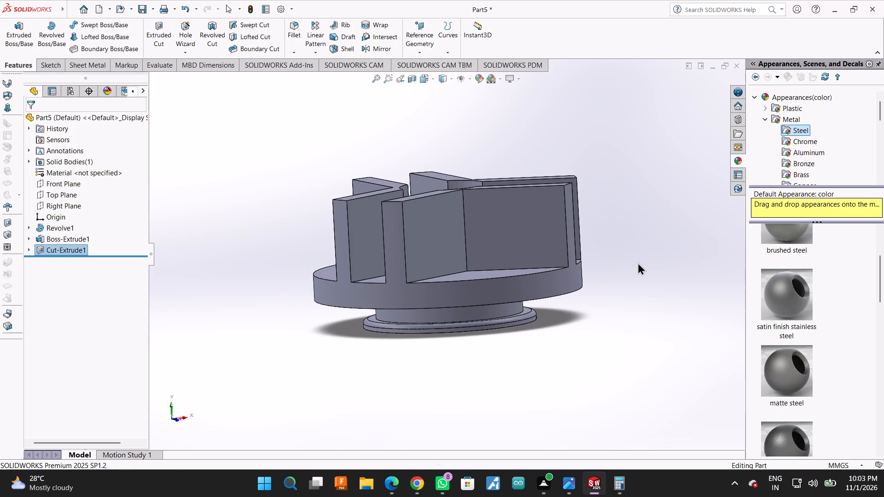
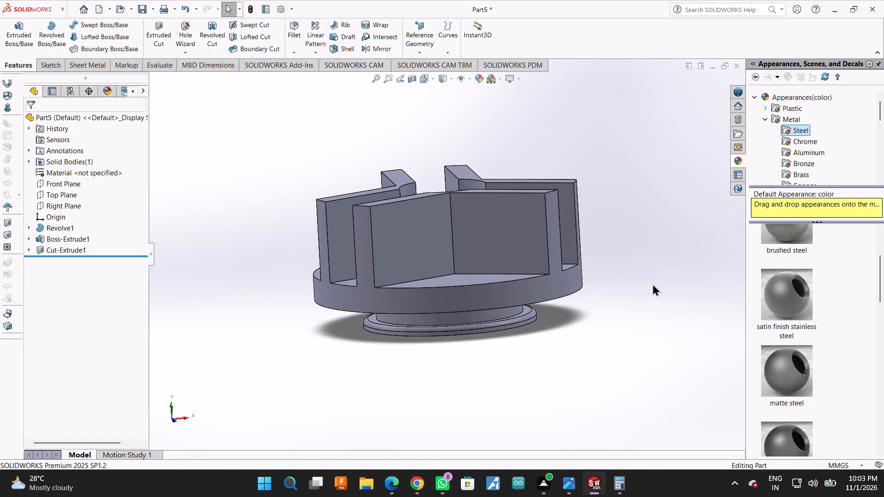
# Fillet the vertical rim-facing inside corner edge of one V-shaped wall with a 10 mm radius.
pyautogui.moveTo(616, 260); pyautogui.dragTo(614, 305, button='middle')
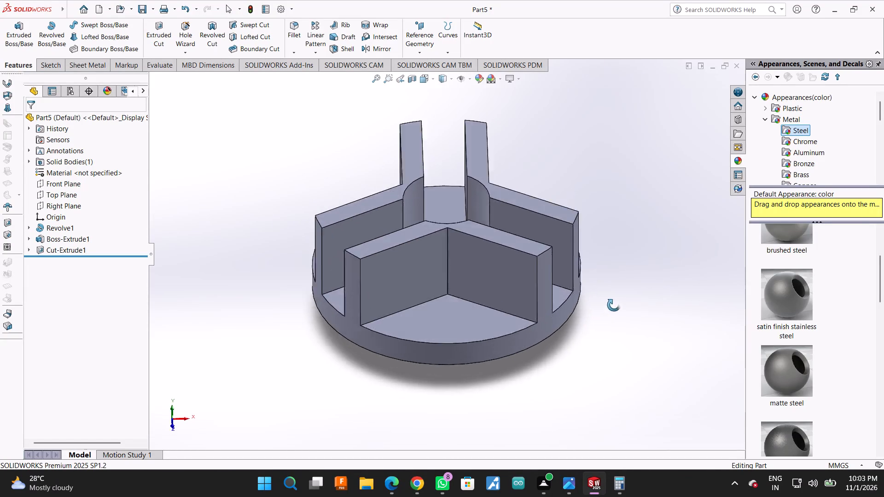
pyautogui.moveTo(614, 305); pyautogui.dragTo(628, 292, button='middle')
pyautogui.moveTo(679, 280); pyautogui.dragTo(685, 284, button='middle')
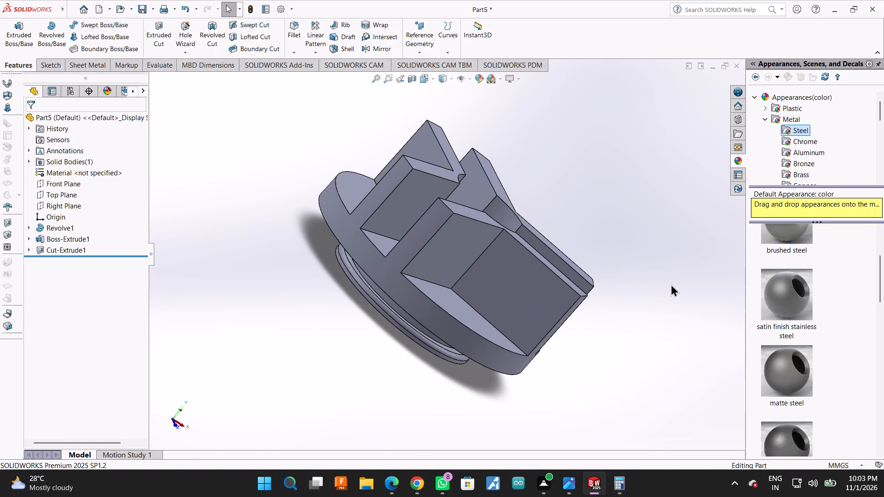
pyautogui.moveTo(671, 284); pyautogui.dragTo(638, 208, button='middle')
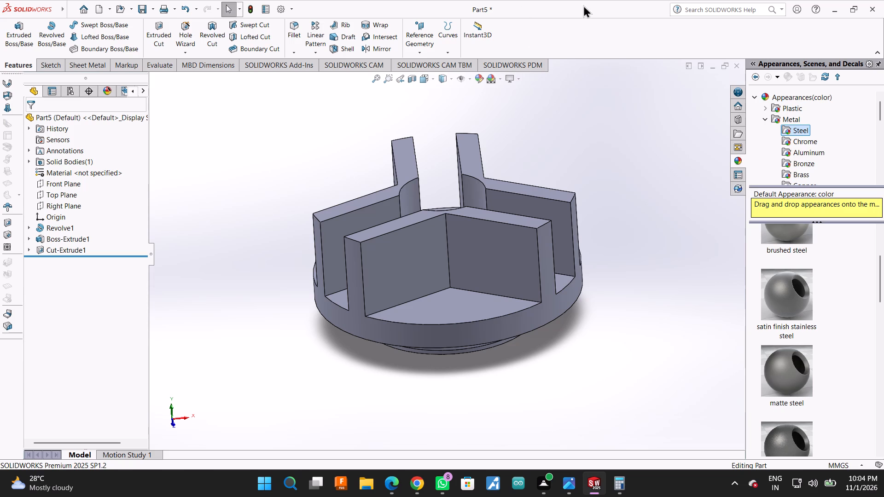
pyautogui.moveTo(285, 110); pyautogui.dragTo(374, 157, button='middle')
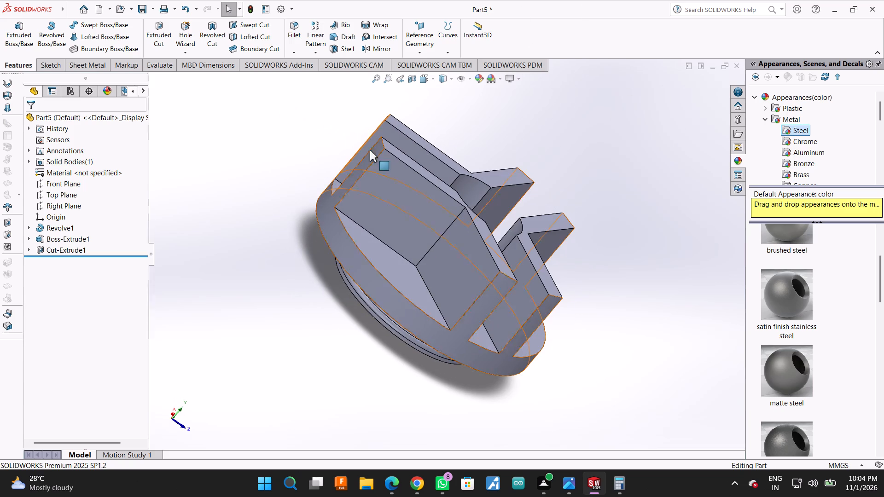
pyautogui.click(293, 27)
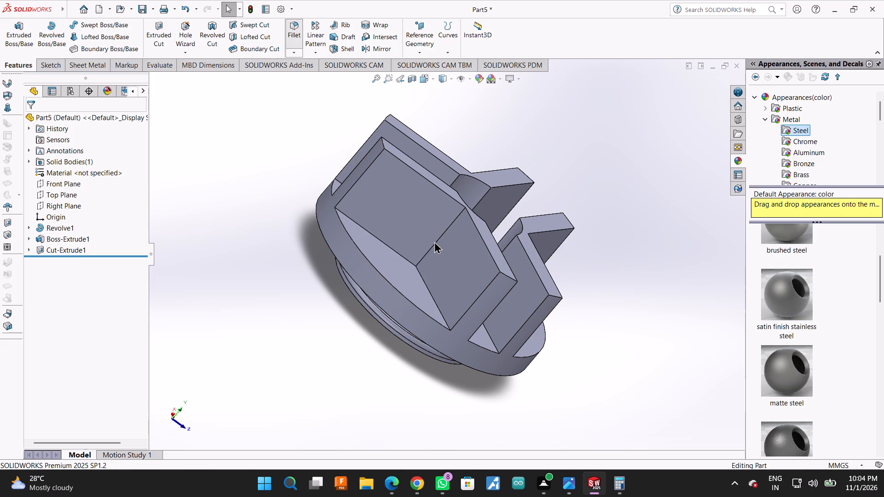
pyautogui.click(436, 244)
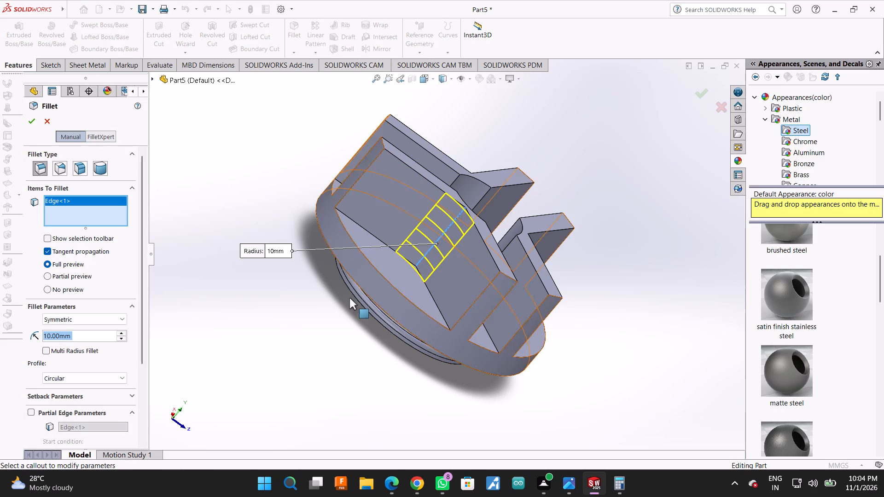
pyautogui.moveTo(685, 152); pyautogui.dragTo(652, 168, button='middle')
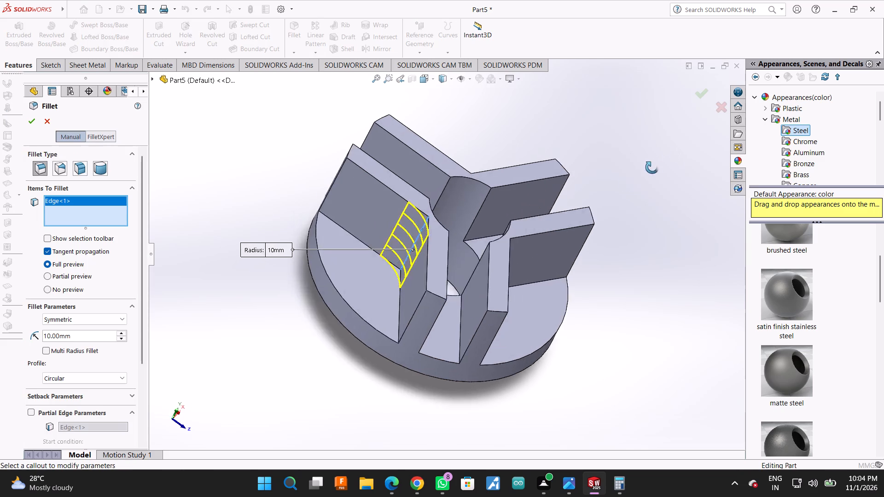
pyautogui.moveTo(652, 168); pyautogui.dragTo(625, 185, button='middle')
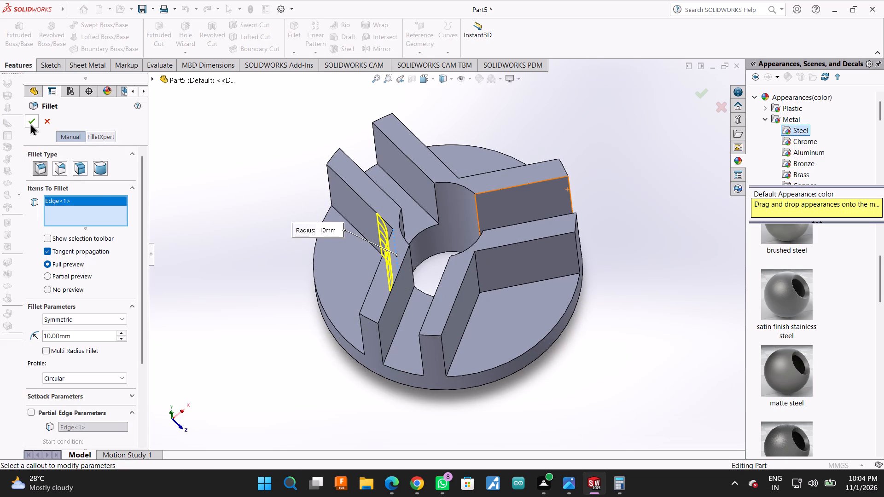
pyautogui.click(30, 123)
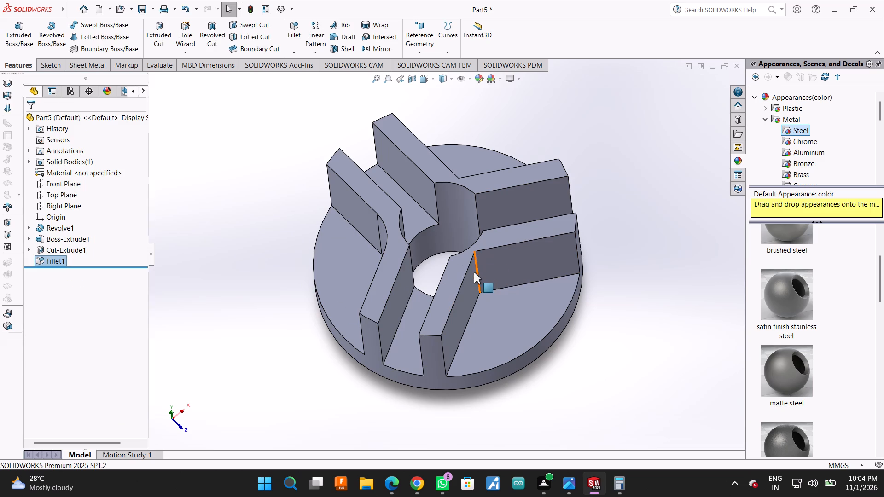
# Fillet the matching inside corner edges of the other two V-shaped walls together with a 10 mm radius.
pyautogui.click(476, 268)
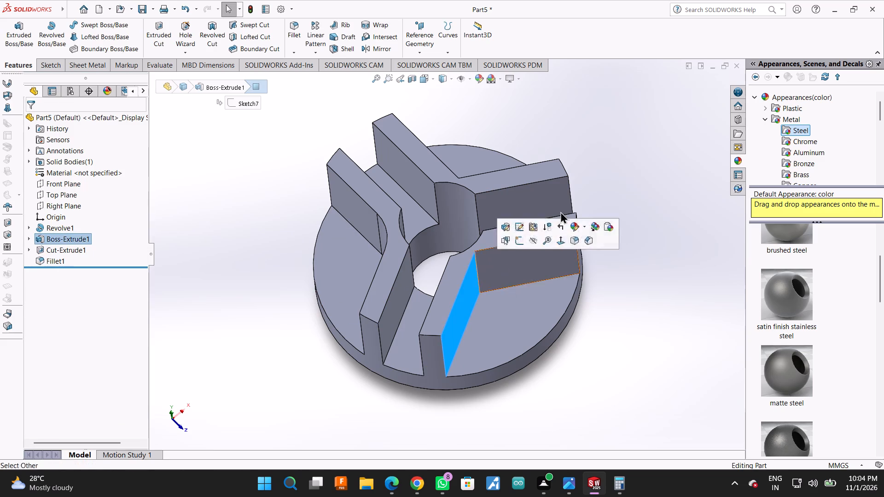
pyautogui.click(636, 167)
pyautogui.click(295, 23)
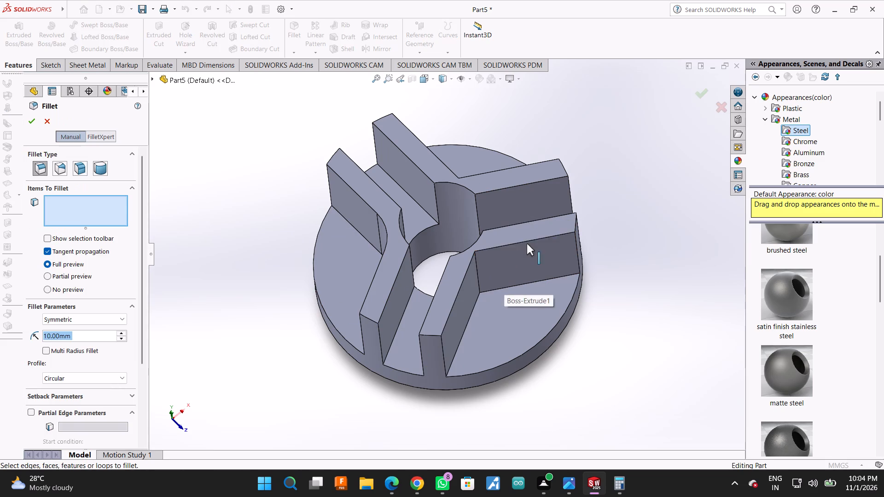
pyautogui.click(478, 277)
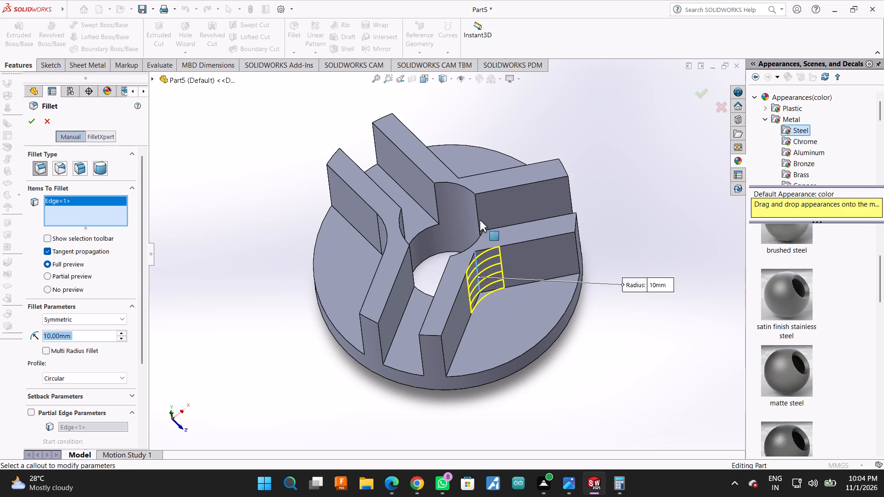
pyautogui.moveTo(593, 130); pyautogui.dragTo(552, 222, button='middle')
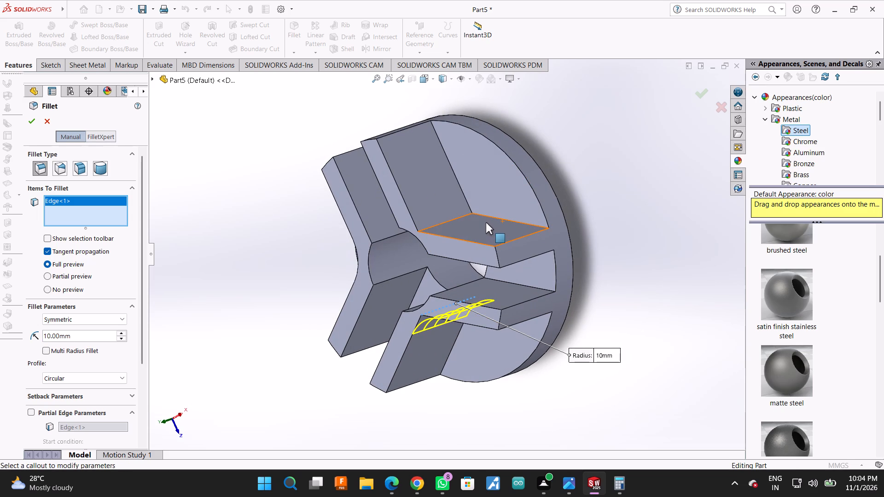
pyautogui.click(450, 220)
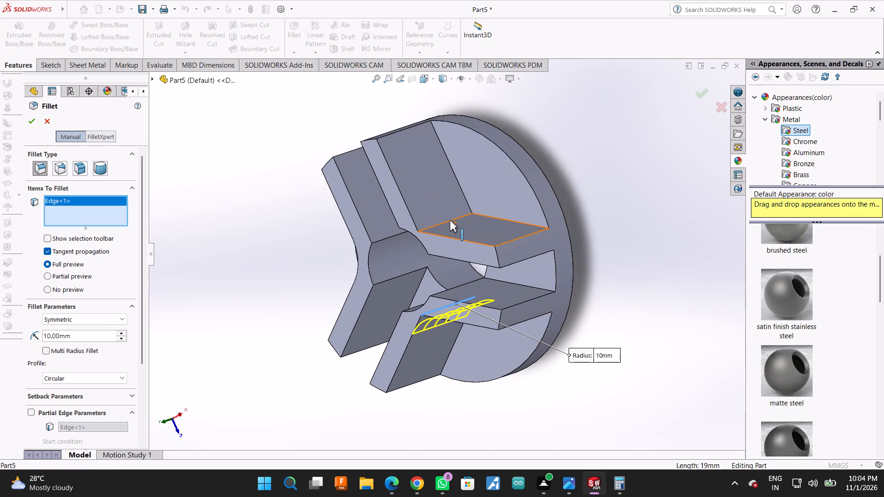
pyautogui.click(33, 115)
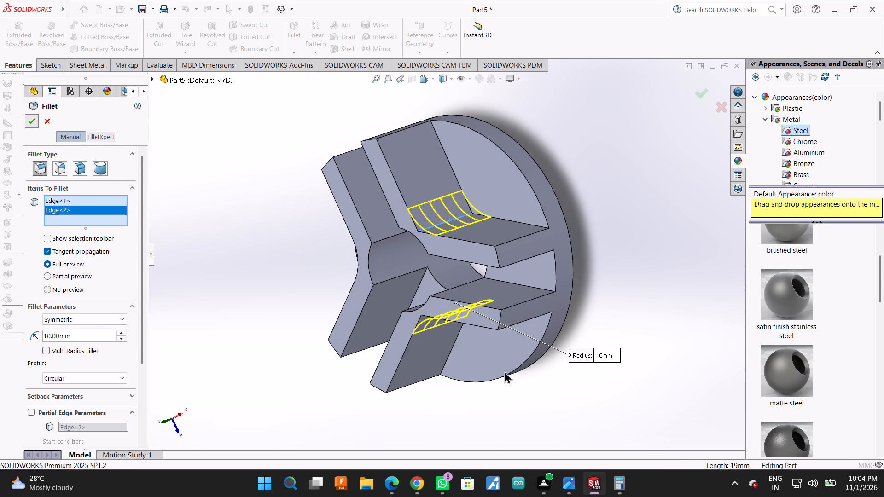
# Examine the filleted walls, the central hole and the stepped underside from several angles.
pyautogui.moveTo(526, 400); pyautogui.dragTo(560, 314, button='middle')
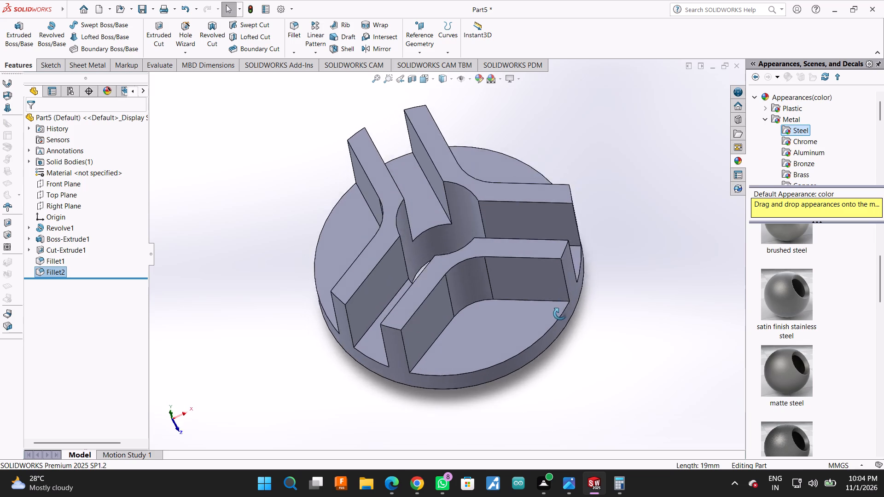
pyautogui.moveTo(560, 314); pyautogui.dragTo(568, 368, button='middle')
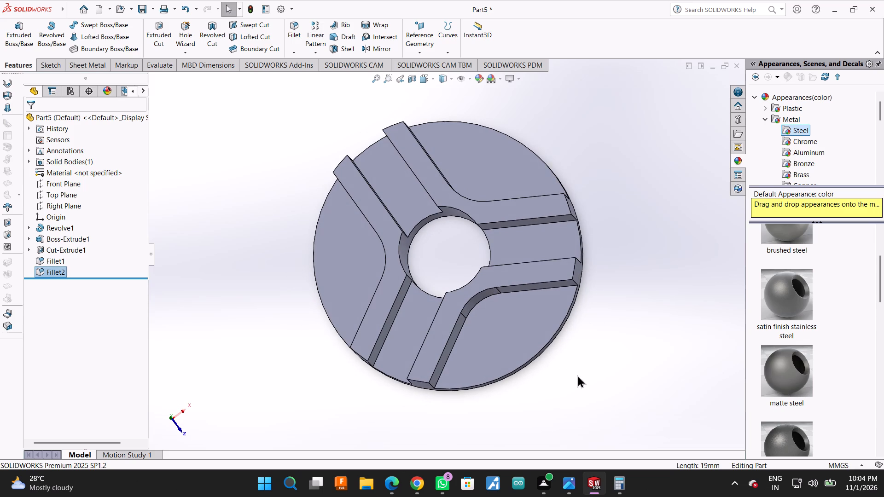
pyautogui.scroll(1, 582, 379)
pyautogui.moveTo(597, 347); pyautogui.dragTo(587, 259, button='middle')
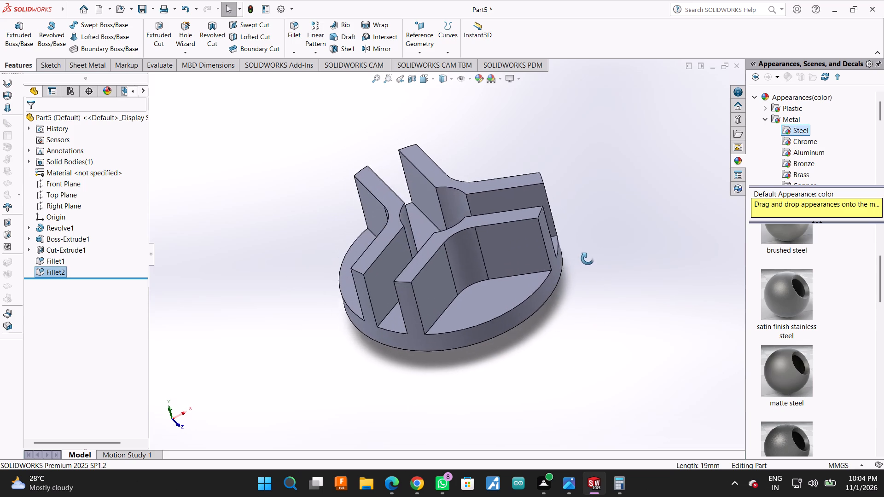
pyautogui.moveTo(587, 259); pyautogui.dragTo(575, 290, button='middle')
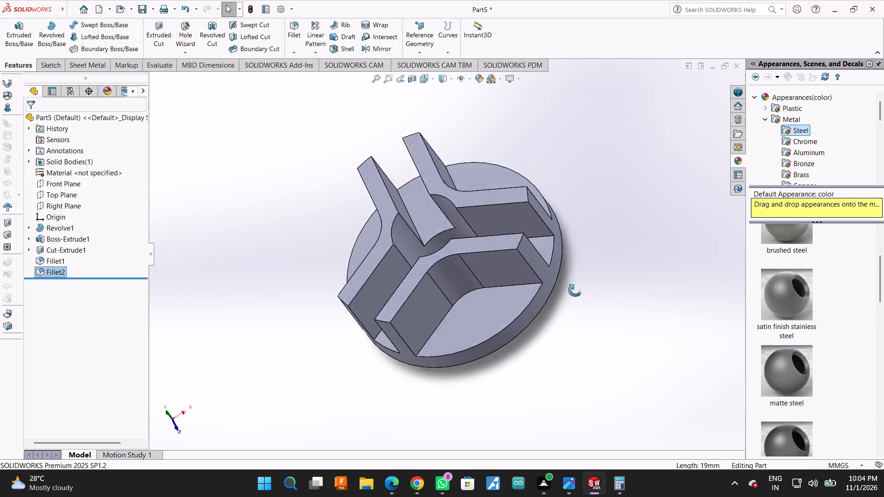
pyautogui.moveTo(575, 290); pyautogui.dragTo(625, 166, button='middle')
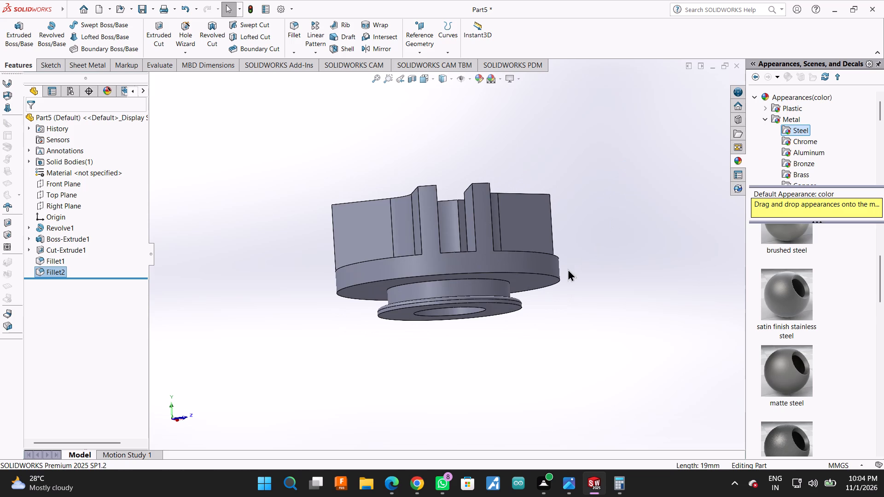
pyautogui.moveTo(559, 287); pyautogui.dragTo(549, 387, button='middle')
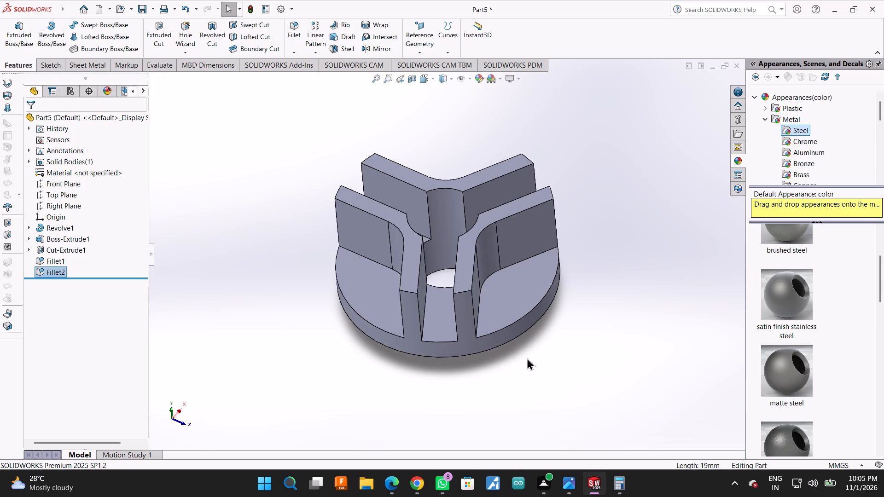
pyautogui.moveTo(568, 317); pyautogui.dragTo(527, 329, button='middle')
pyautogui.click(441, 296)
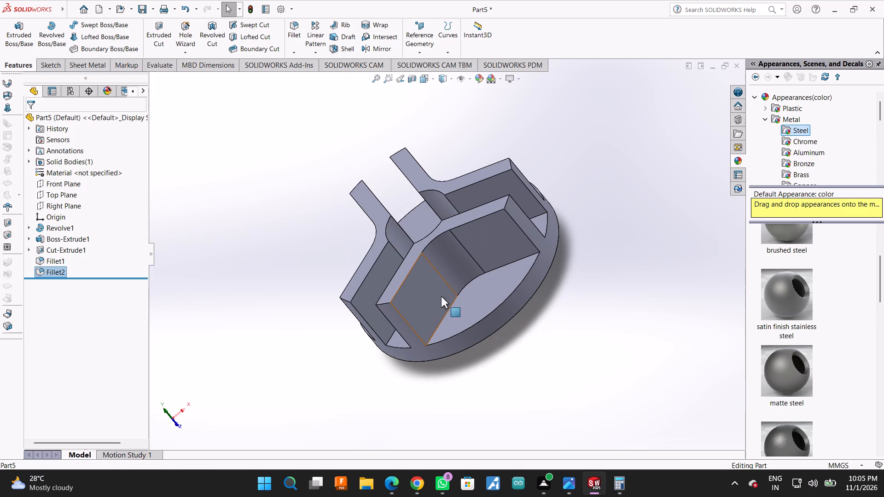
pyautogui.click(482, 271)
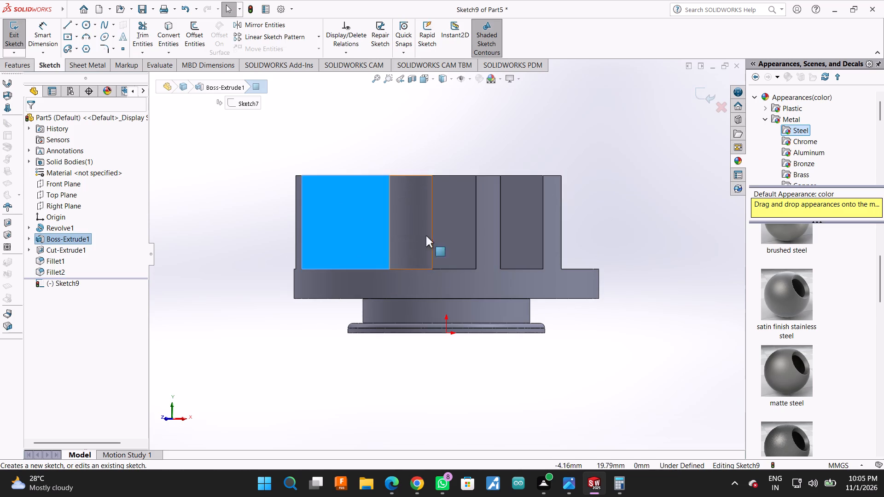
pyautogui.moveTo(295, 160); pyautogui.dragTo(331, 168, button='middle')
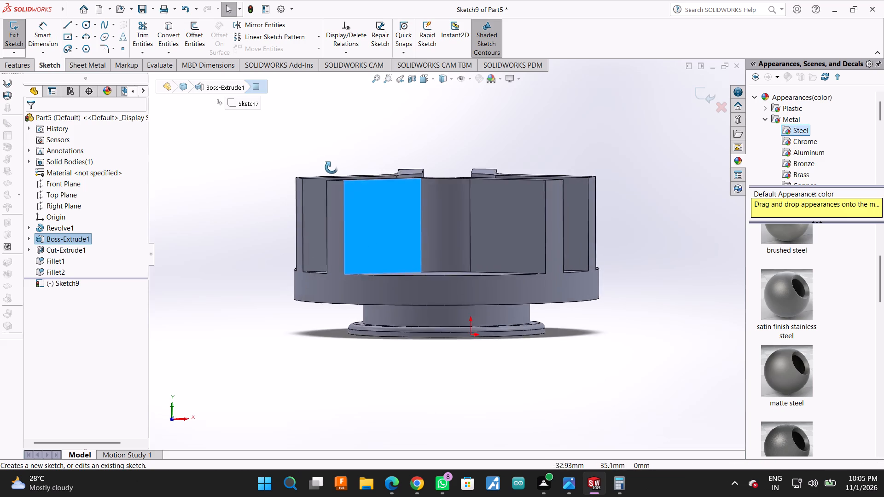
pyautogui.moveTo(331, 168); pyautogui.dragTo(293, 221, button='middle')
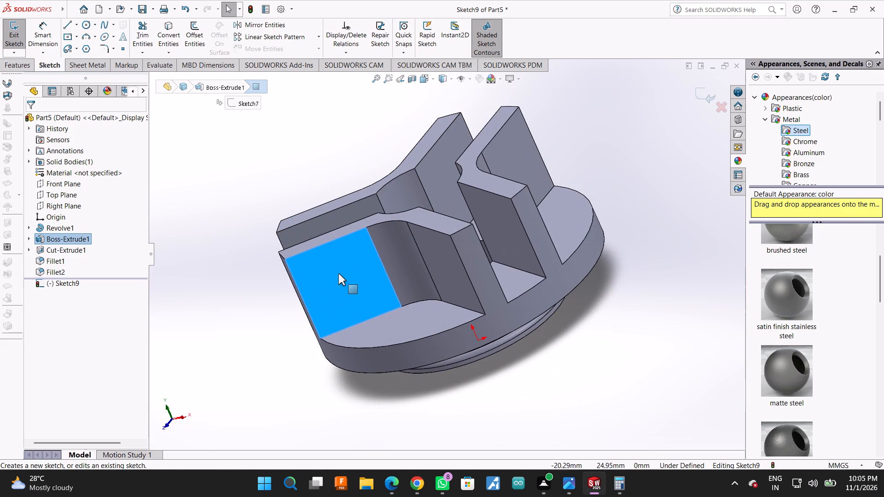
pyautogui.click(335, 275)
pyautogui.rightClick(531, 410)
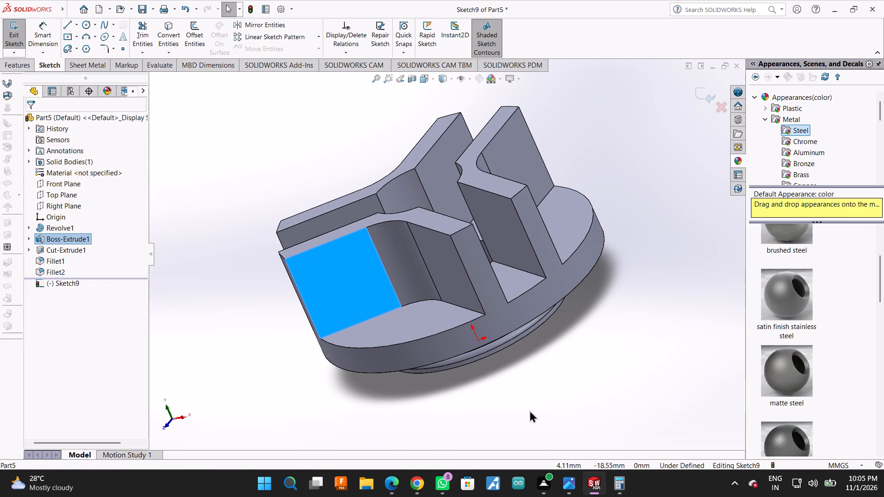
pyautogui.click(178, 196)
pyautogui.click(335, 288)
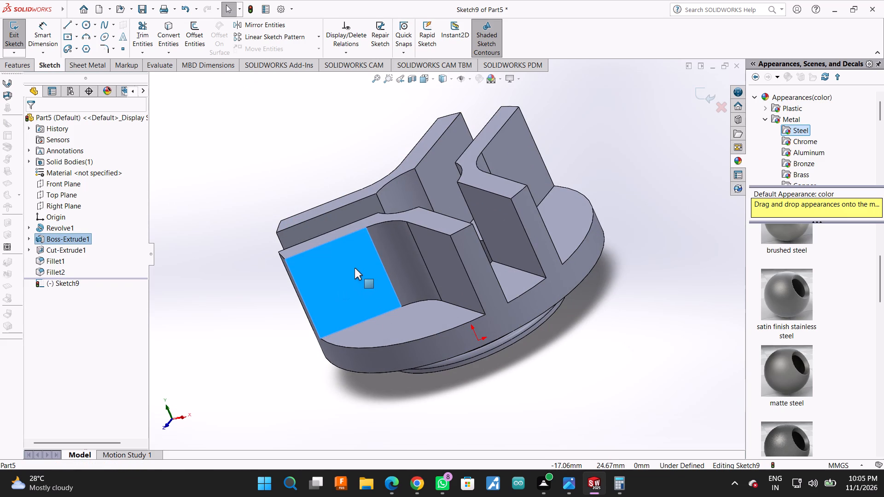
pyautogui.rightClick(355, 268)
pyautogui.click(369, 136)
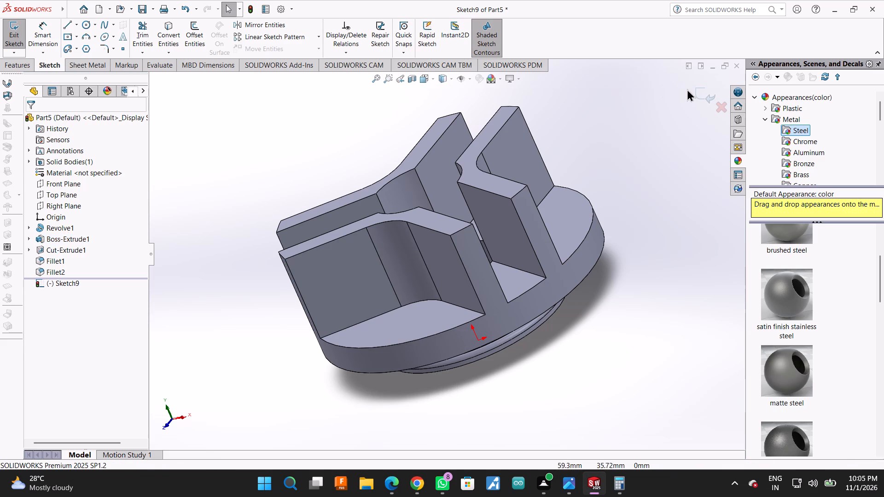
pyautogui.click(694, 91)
# Sketch a circle of about 4.4 mm radius on the flat rim-facing face of one V-shaped wall leg, beside the fillet.
pyautogui.click(348, 282)
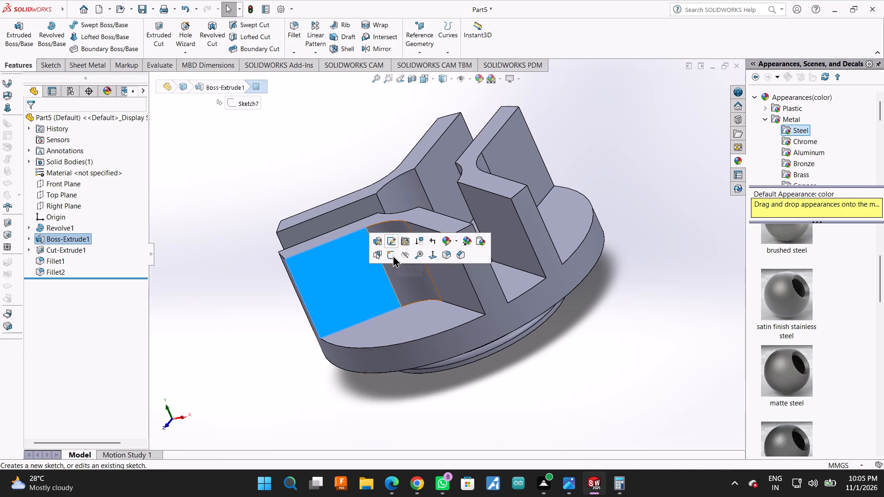
pyautogui.click(392, 255)
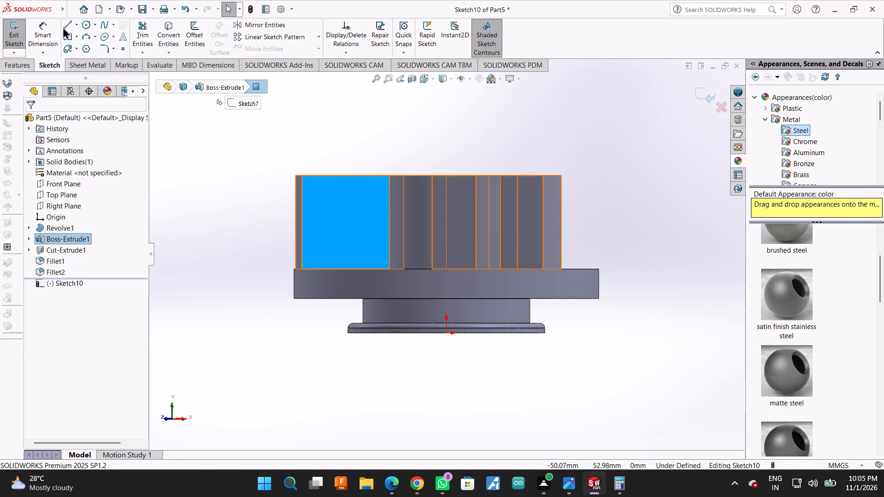
pyautogui.click(85, 25)
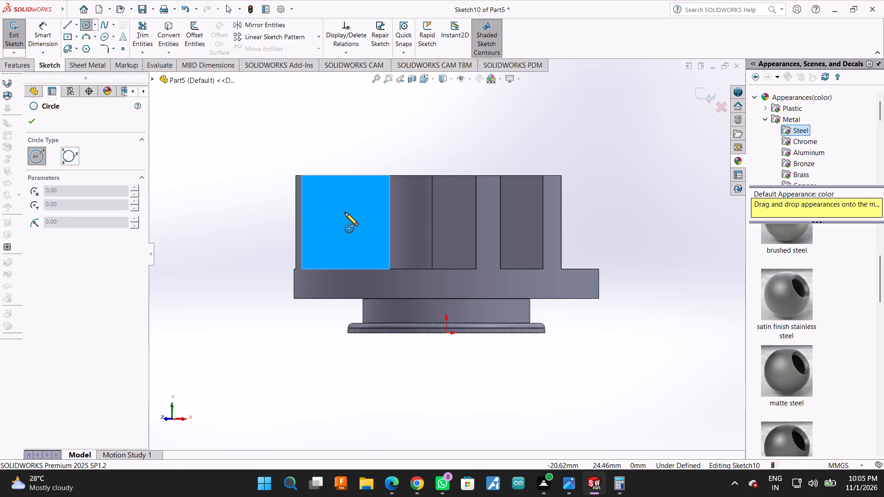
pyautogui.click(345, 213)
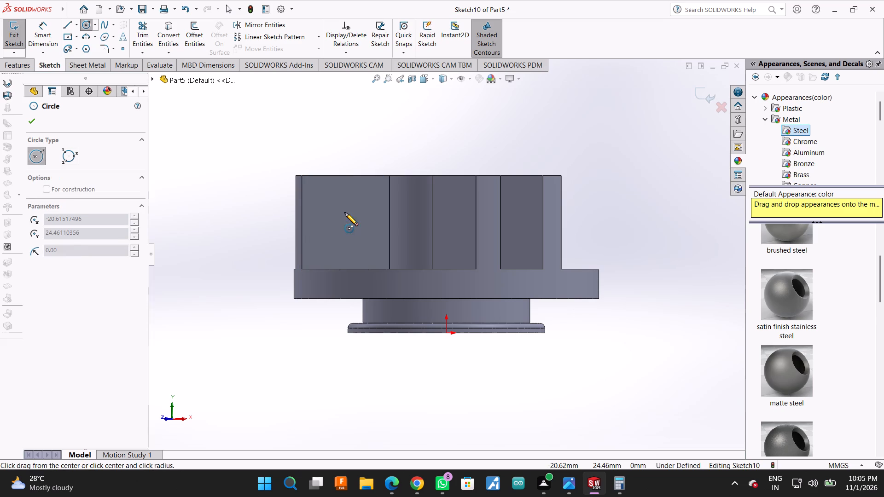
pyautogui.click(350, 234)
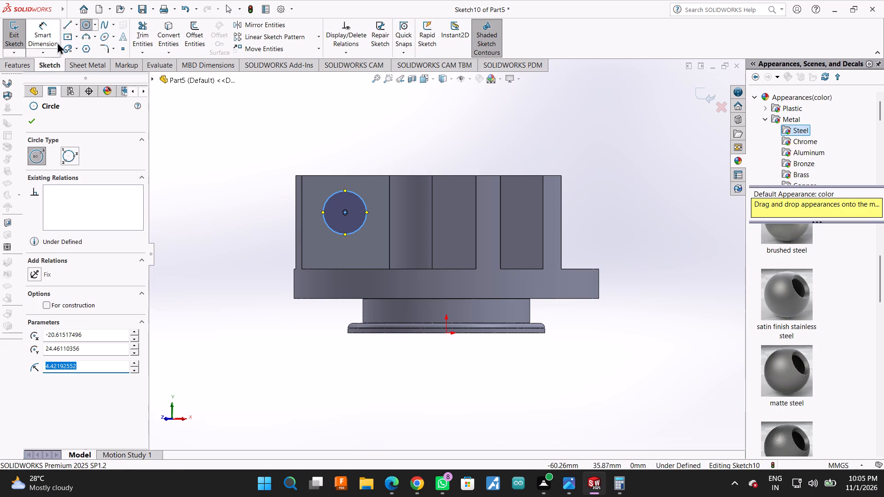
# Dimension the sketched circle on the wall leg with a 6 mm diameter.
pyautogui.click(33, 23)
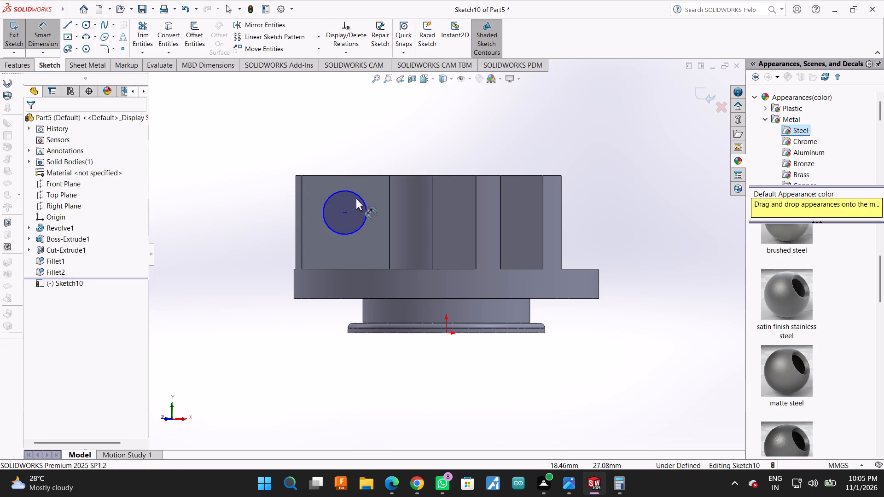
pyautogui.click(356, 197)
pyautogui.click(366, 135)
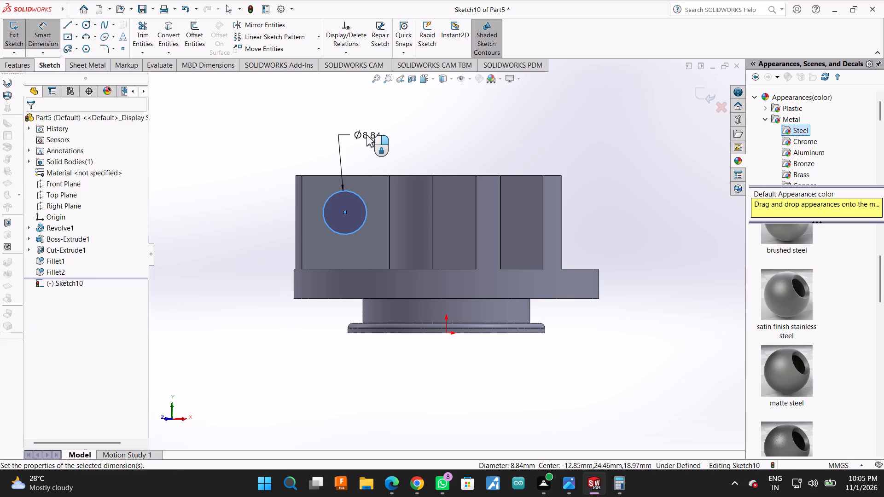
pyautogui.press('6')
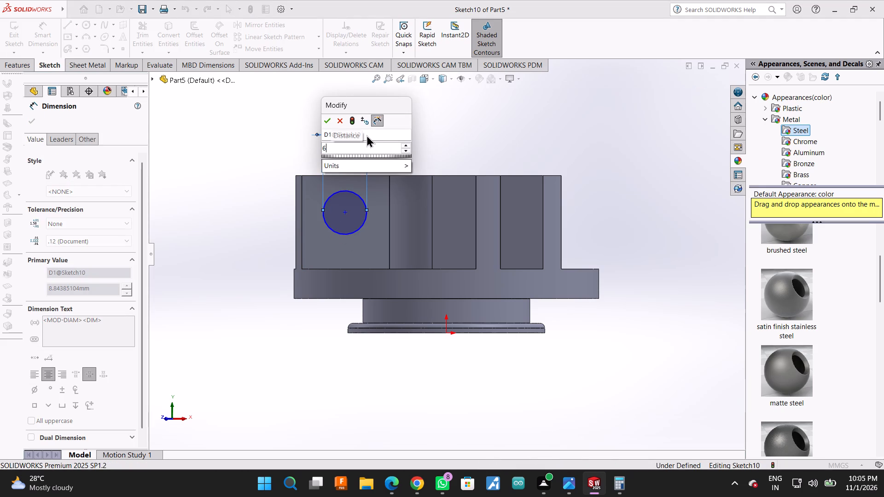
pyautogui.press('Return')
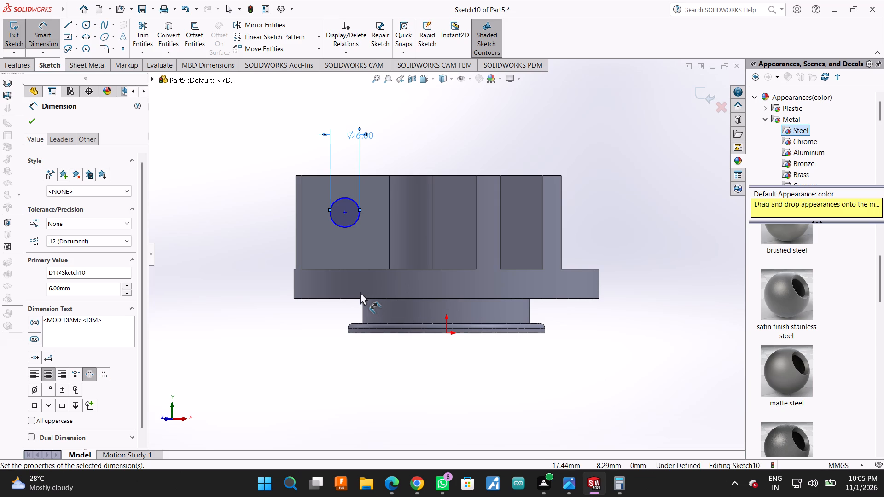
pyautogui.click(31, 121)
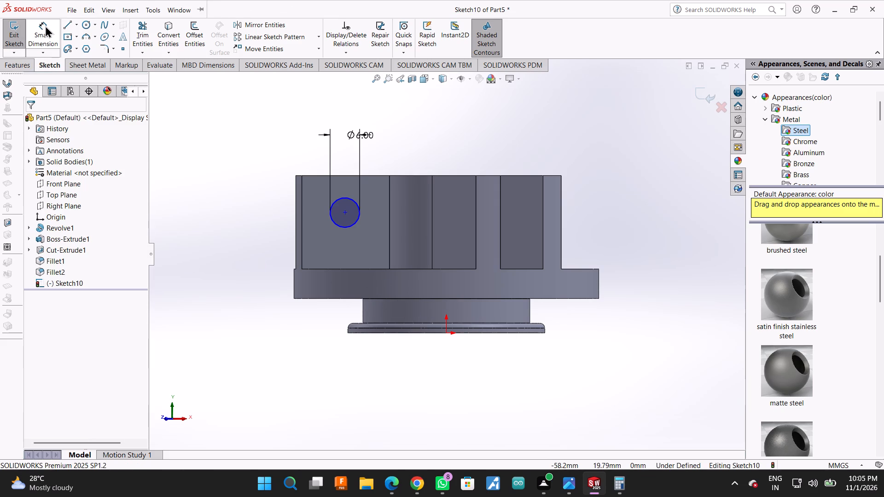
# Dimension the circle's centre 11 mm above the bottom edge of the wall face.
pyautogui.click(45, 25)
pyautogui.click(347, 212)
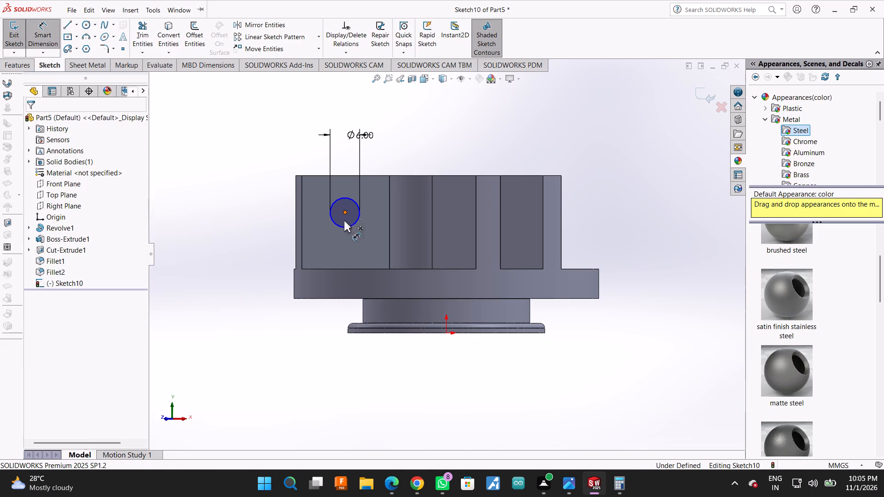
pyautogui.click(348, 269)
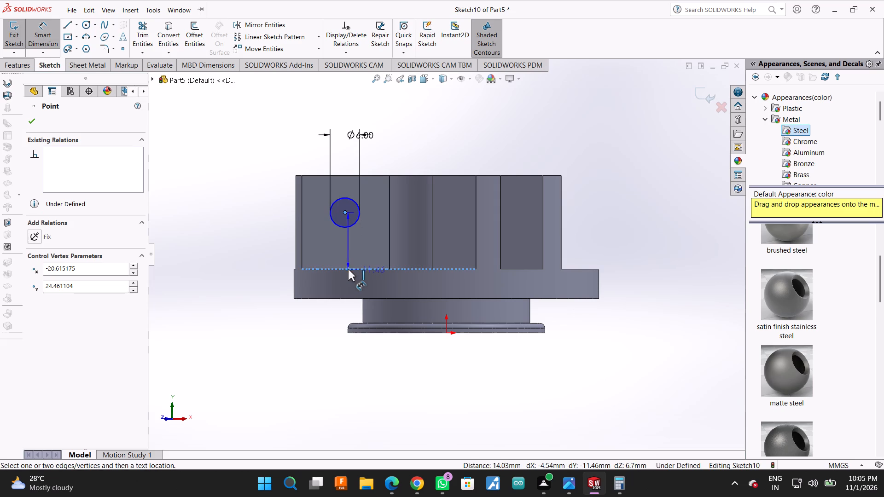
pyautogui.click(272, 251)
pyautogui.write('11')
pyautogui.press('Return')
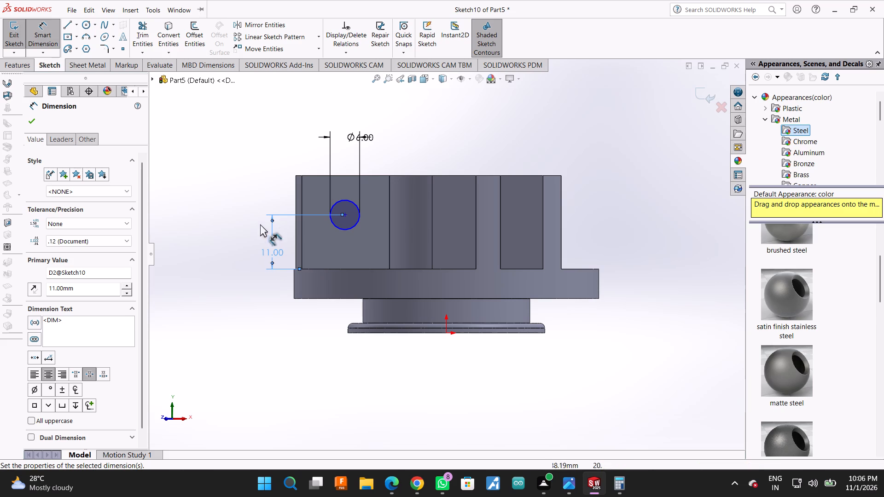
# Dimension the circle's centre 32-24 (8 mm) from the outer vertical edge of the wall leg.
pyautogui.click(302, 215)
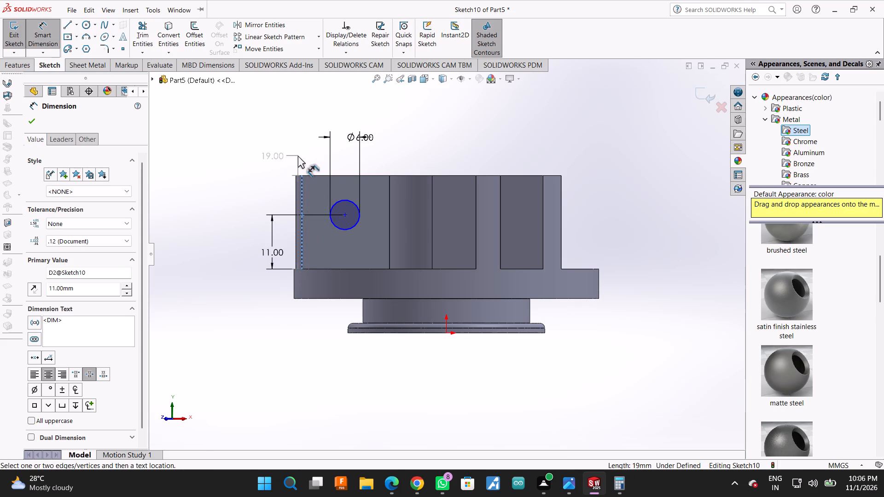
pyautogui.moveTo(298, 156); pyautogui.dragTo(296, 201, button='middle')
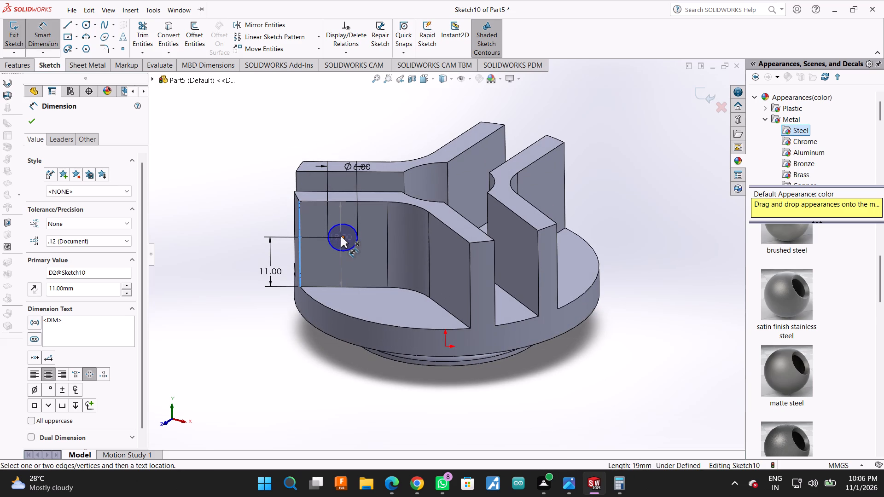
pyautogui.click(341, 236)
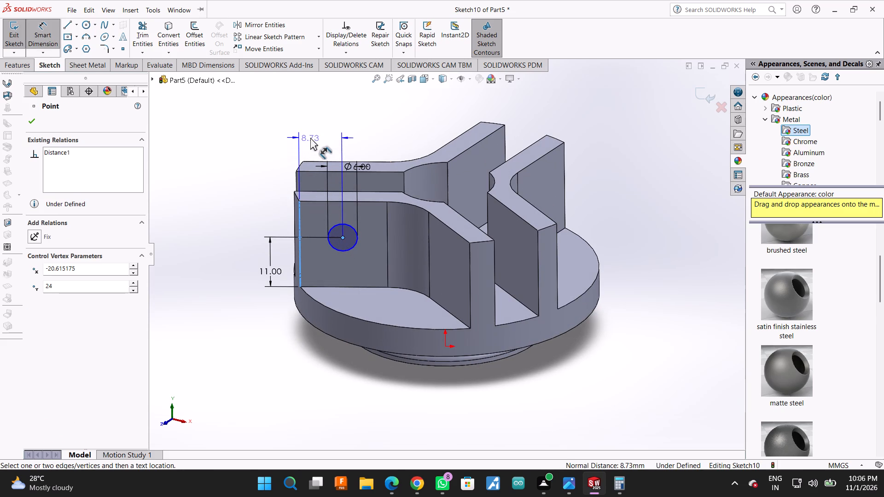
pyautogui.click(310, 138)
pyautogui.write('32-24')
pyautogui.press('Return')
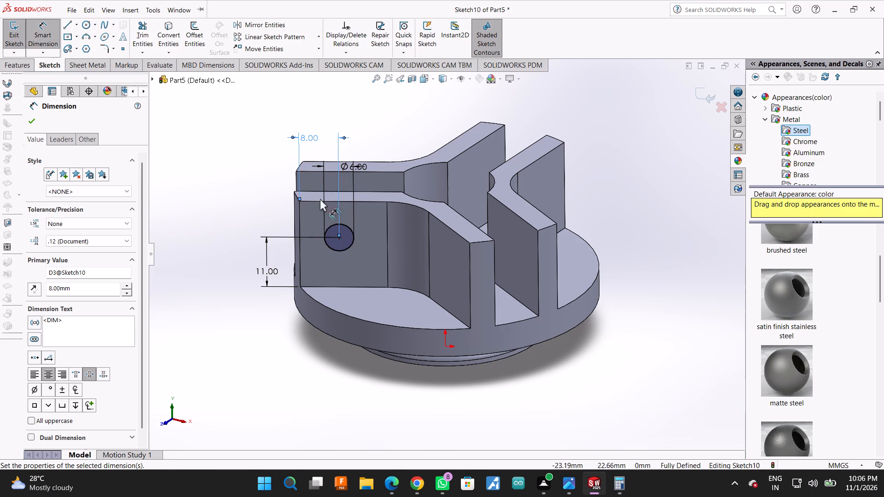
pyautogui.doubleClick(87, 291)
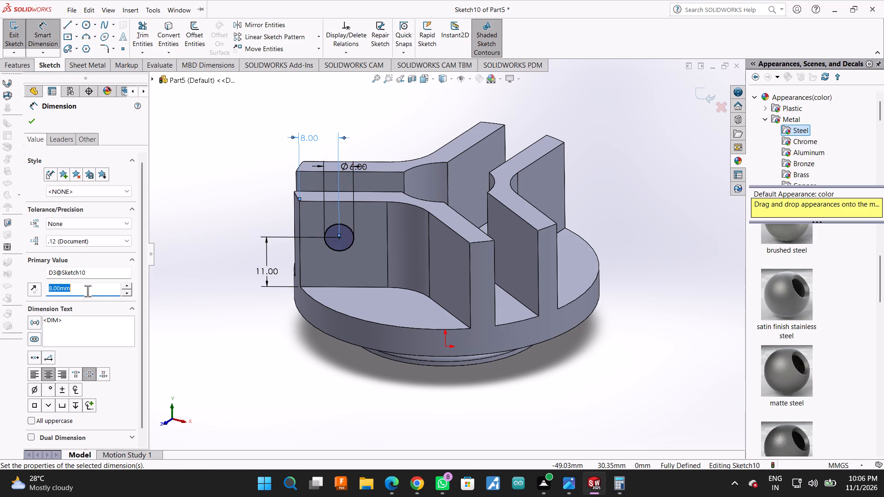
pyautogui.write('32-24')
pyautogui.press('Return')
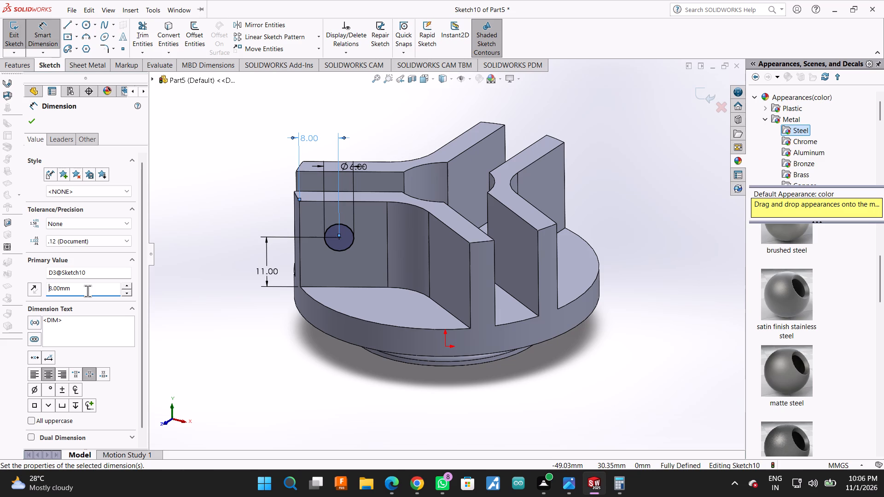
pyautogui.click(35, 117)
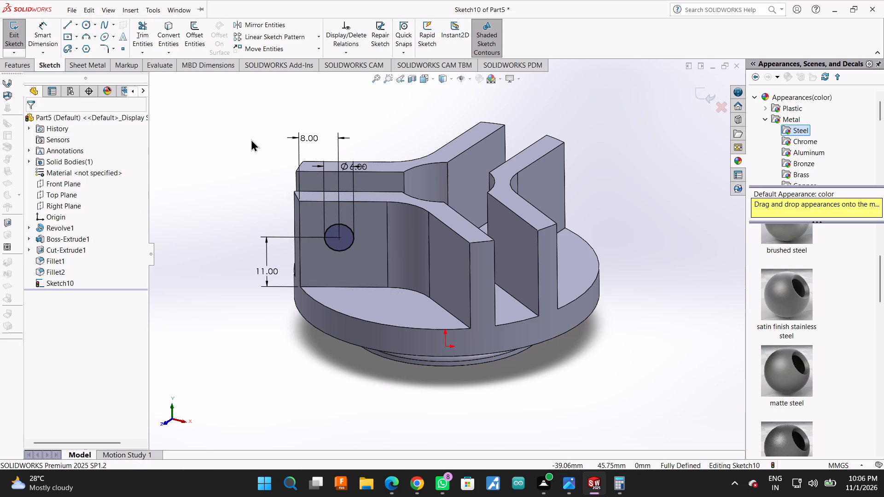
# Extrude-cut the 6 mm circle through the walls with a blind depth of 79 mm.
pyautogui.moveTo(251, 139); pyautogui.dragTo(270, 201, button='middle')
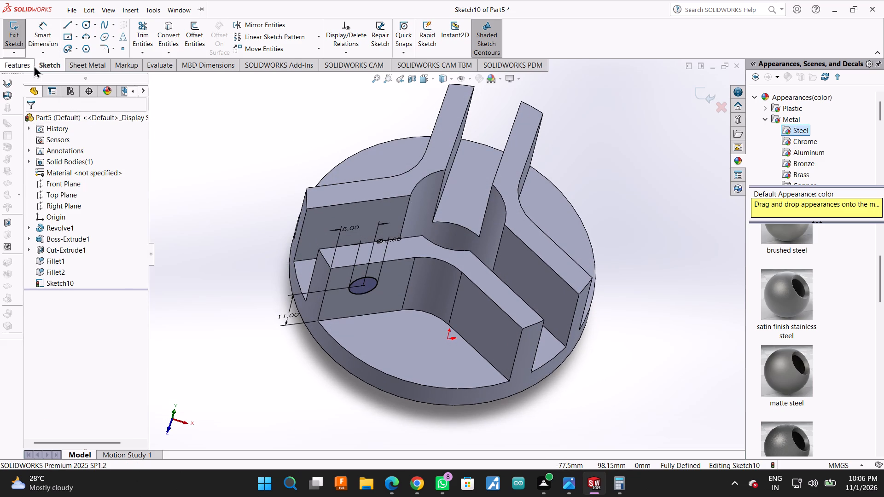
pyautogui.click(23, 63)
pyautogui.click(156, 24)
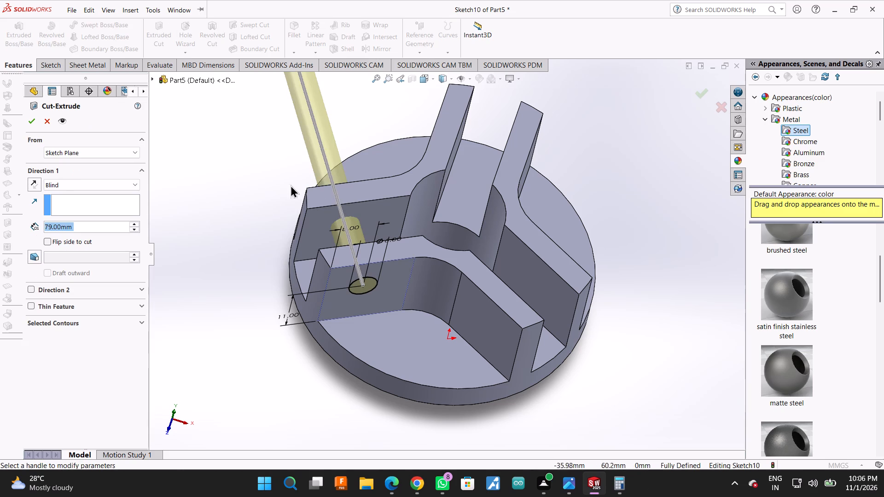
pyautogui.moveTo(241, 173); pyautogui.dragTo(280, 304, button='middle')
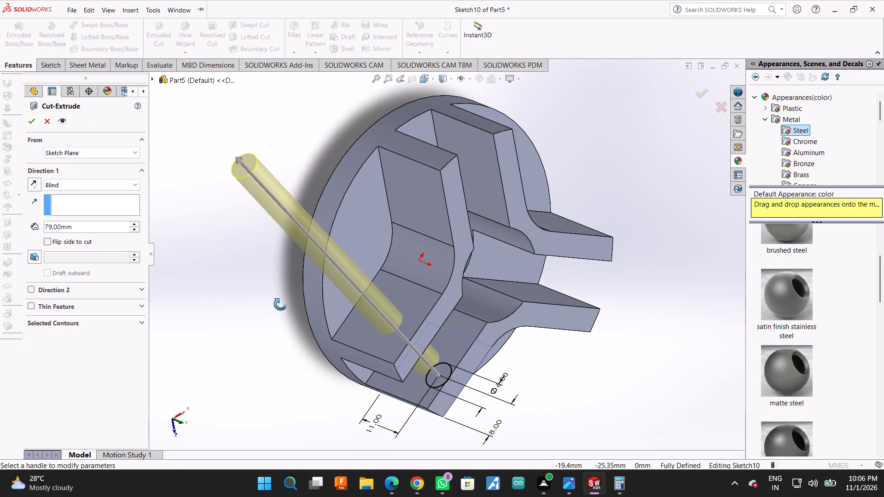
pyautogui.click(31, 119)
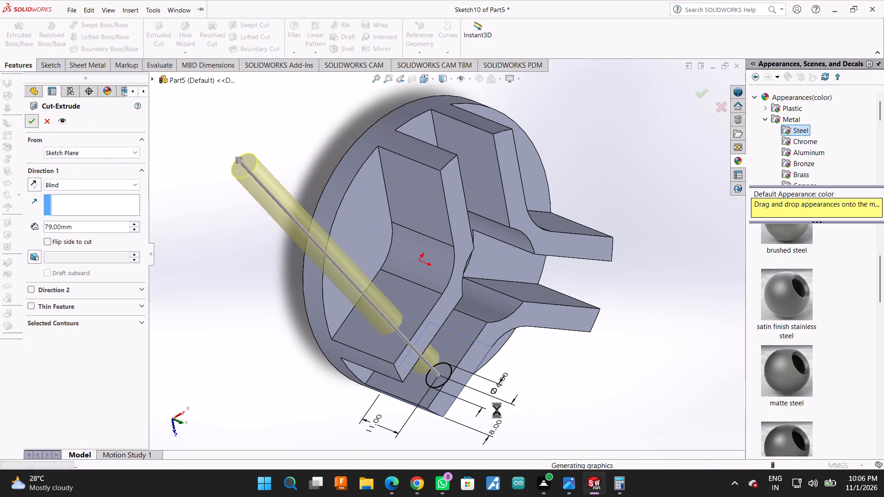
# Sketch a circle of about 3.3 mm radius on the flat rim-facing face of a V-shaped wall leg that has no hole.
pyautogui.moveTo(570, 393); pyautogui.dragTo(512, 226, button='middle')
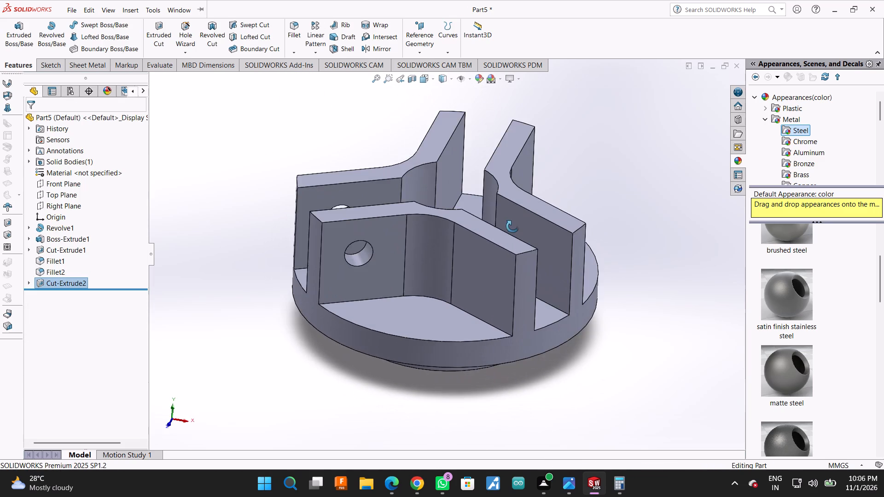
pyautogui.moveTo(512, 226); pyautogui.dragTo(598, 367, button='middle')
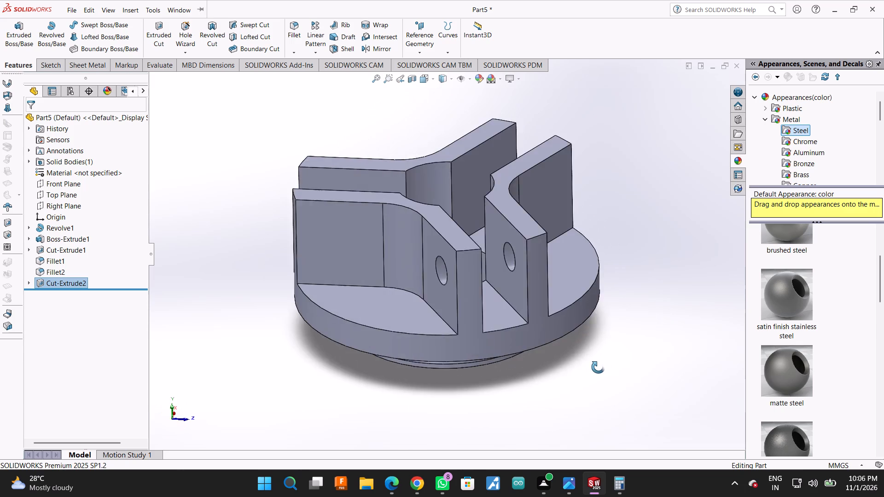
pyautogui.moveTo(598, 367); pyautogui.dragTo(628, 356, button='middle')
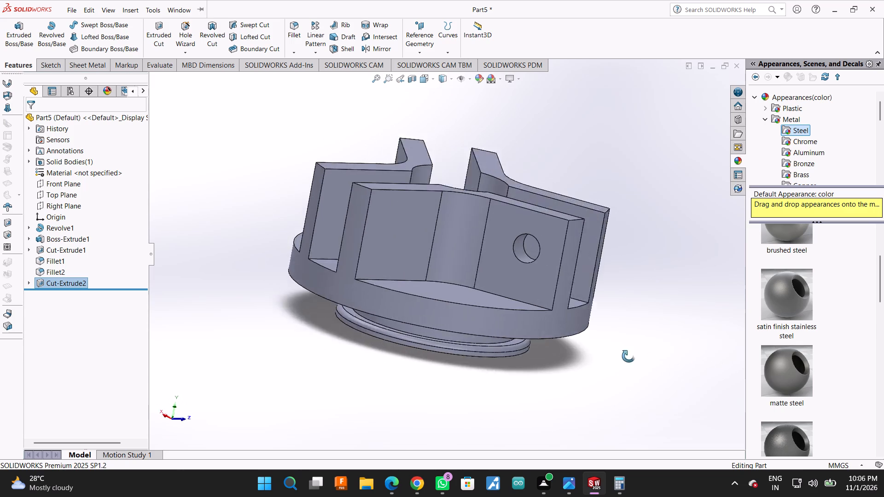
pyautogui.moveTo(628, 356); pyautogui.dragTo(616, 354, button='middle')
pyautogui.click(381, 241)
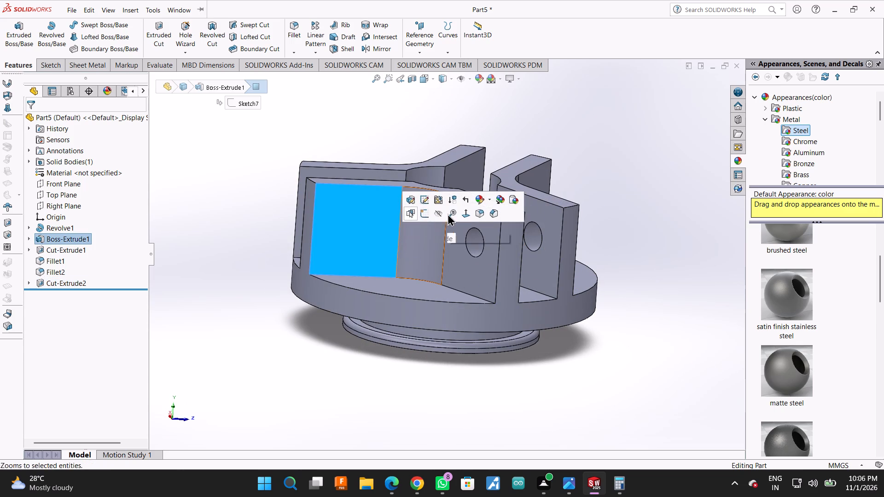
pyautogui.click(426, 213)
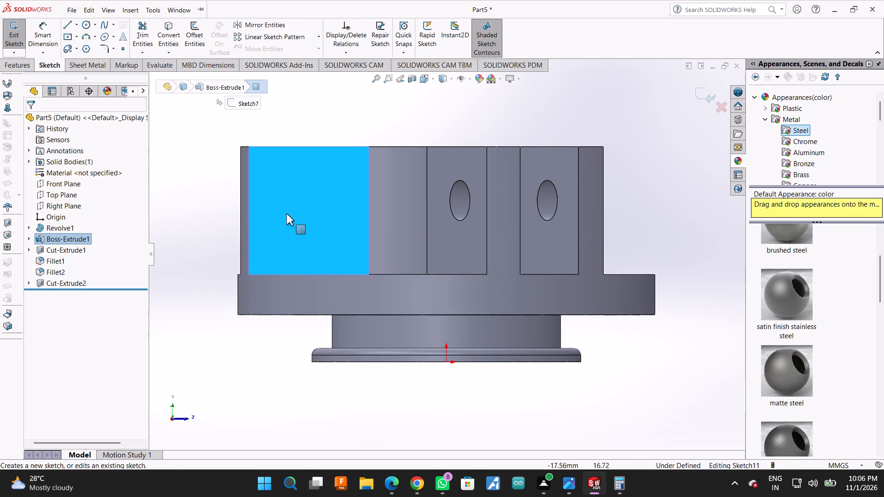
pyautogui.click(88, 22)
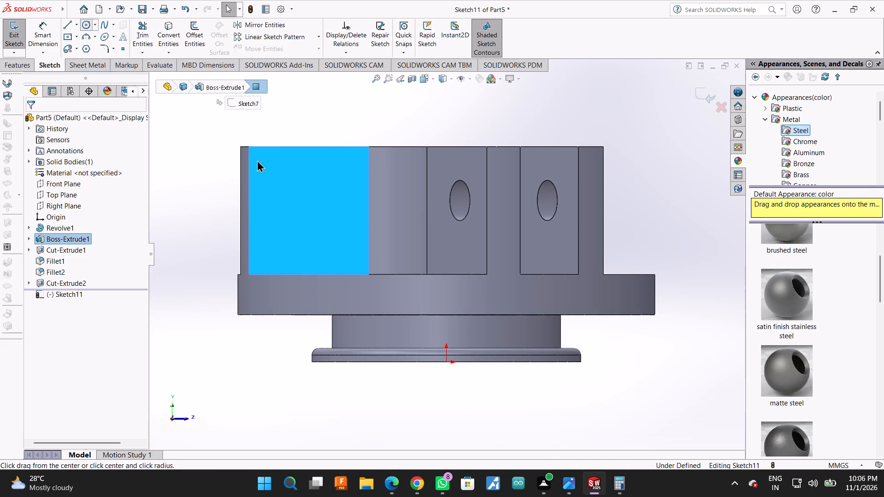
pyautogui.click(301, 190)
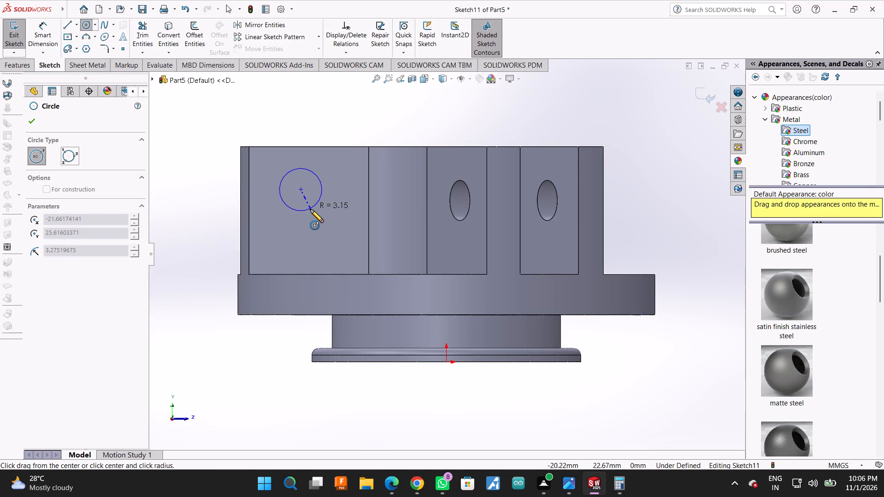
pyautogui.click(310, 209)
# Dimension the new circle's centre 11 mm above the bottom edge of its wall face.
pyautogui.click(47, 24)
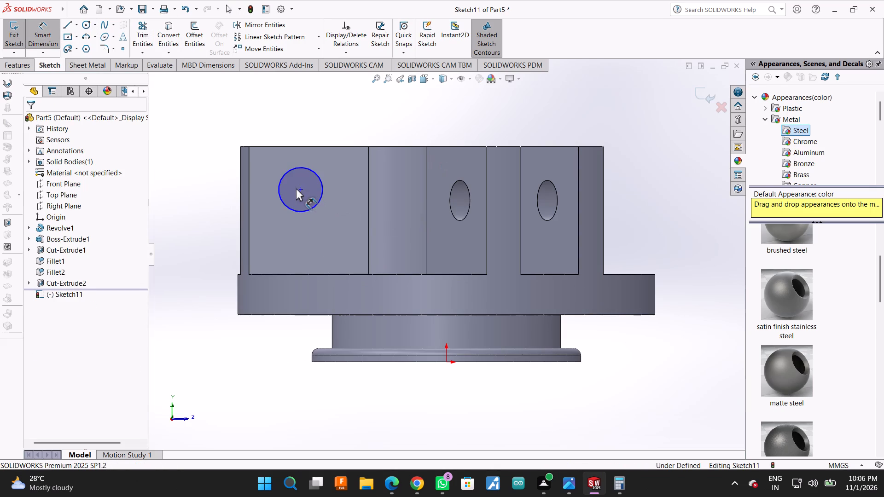
pyautogui.click(301, 190)
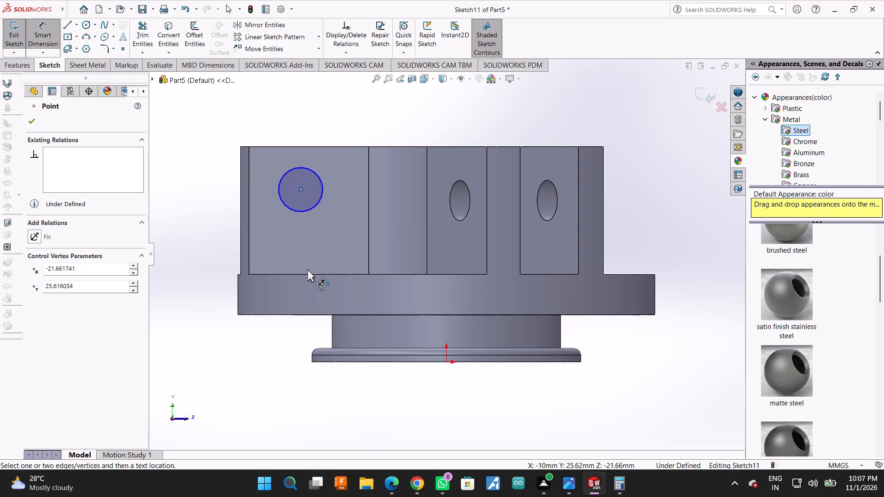
pyautogui.click(309, 274)
pyautogui.click(210, 254)
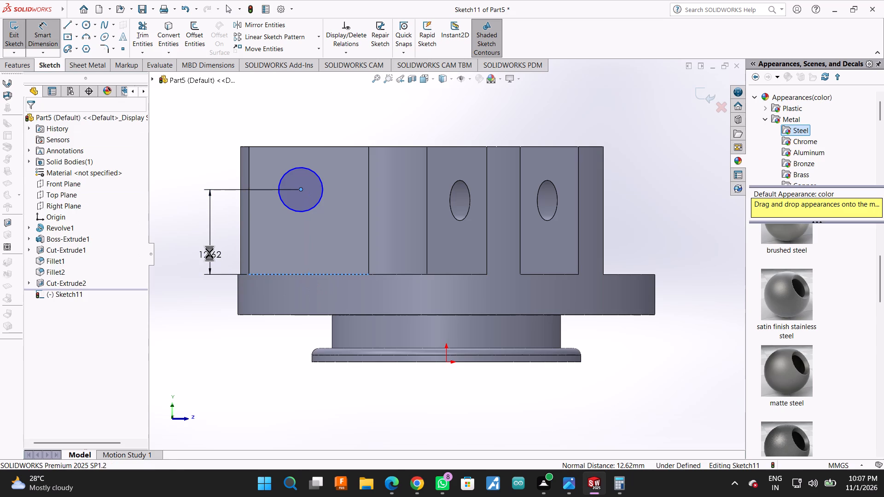
pyautogui.write('11')
pyautogui.press('Return')
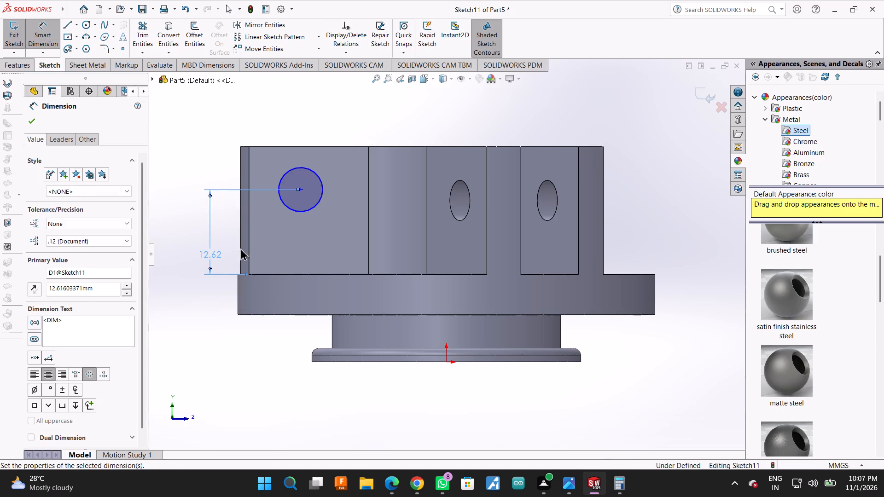
# Dimension the new circle's centre 8 mm from the outer vertical edge of its wall leg.
pyautogui.click(249, 208)
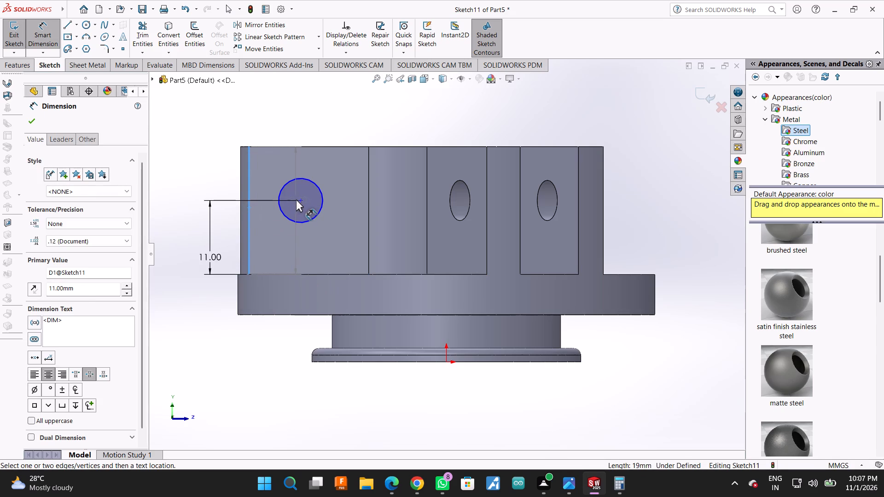
pyautogui.click(299, 199)
pyautogui.click(280, 122)
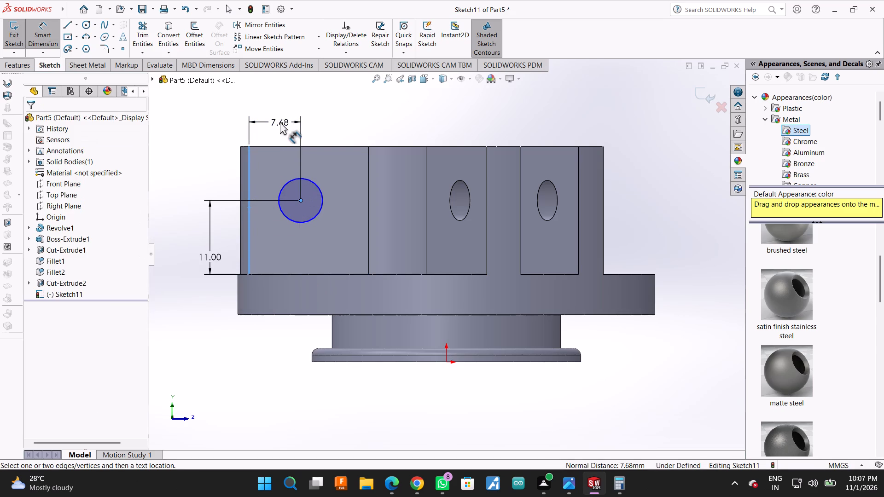
pyautogui.press('8')
pyautogui.press('Return')
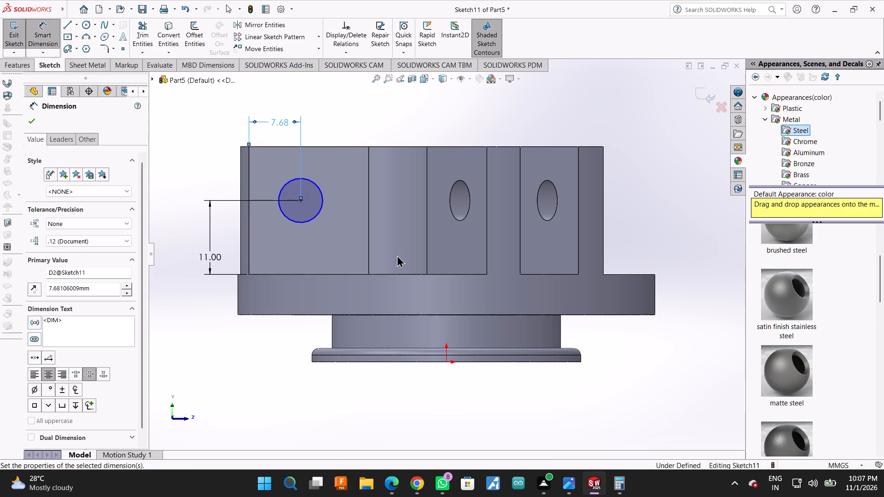
# Dimension the new circle on the wall face with a diameter of 6 mm.
pyautogui.click(324, 196)
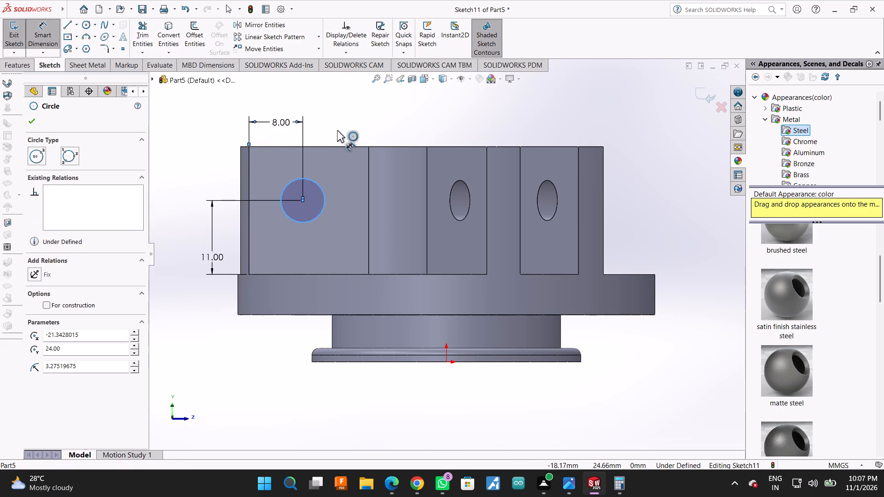
pyautogui.click(337, 122)
pyautogui.press('6')
pyautogui.press('Return')
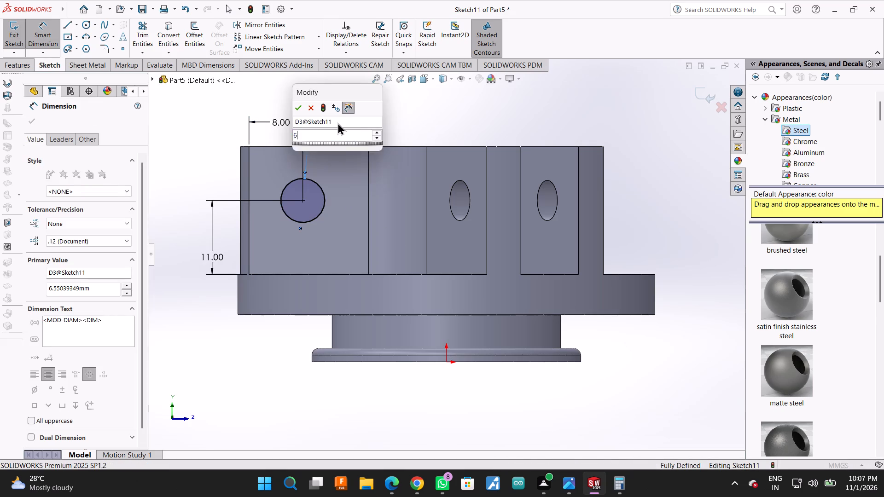
pyautogui.click(27, 116)
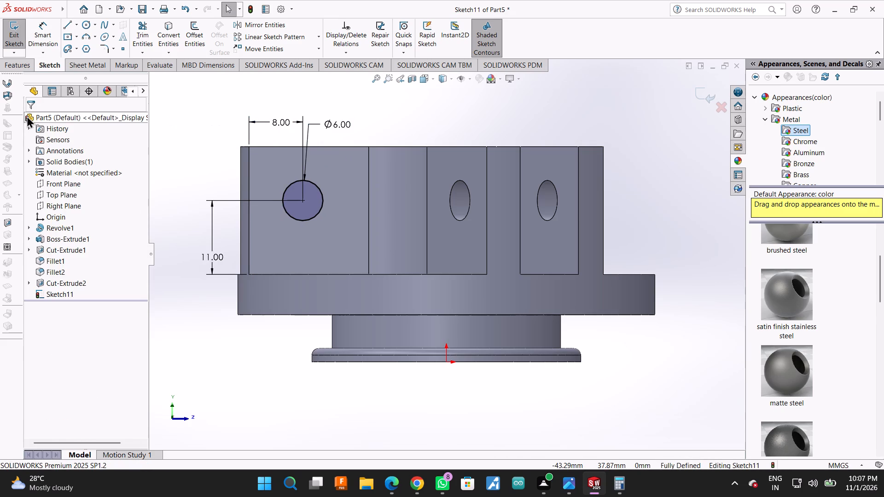
# Extrude-cut the 6 mm circle through the walls with a blind depth of 79 mm.
pyautogui.click(40, 65)
pyautogui.click(30, 64)
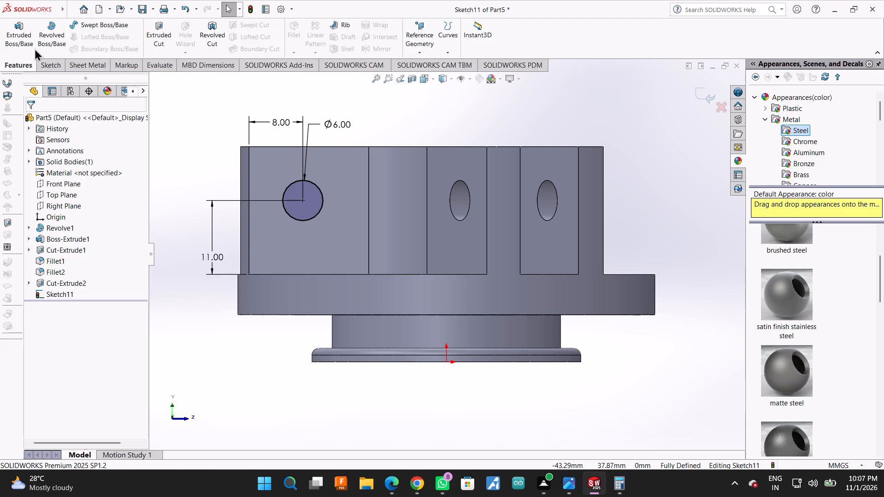
pyautogui.click(155, 30)
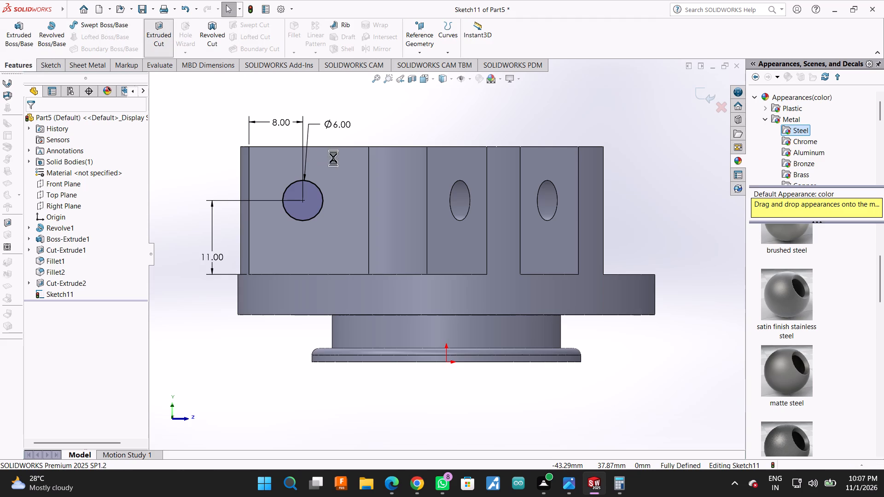
pyautogui.moveTo(406, 115); pyautogui.dragTo(409, 193, button='middle')
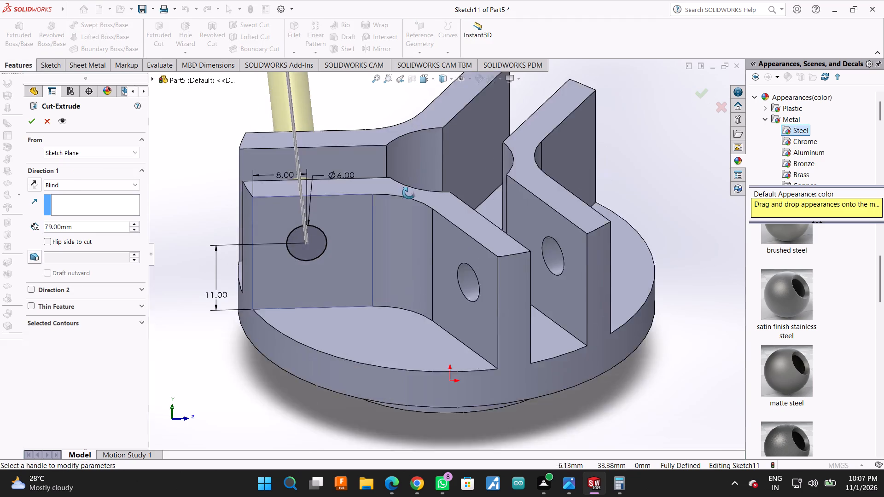
pyautogui.moveTo(409, 193); pyautogui.dragTo(409, 194, button='middle')
pyautogui.click(35, 116)
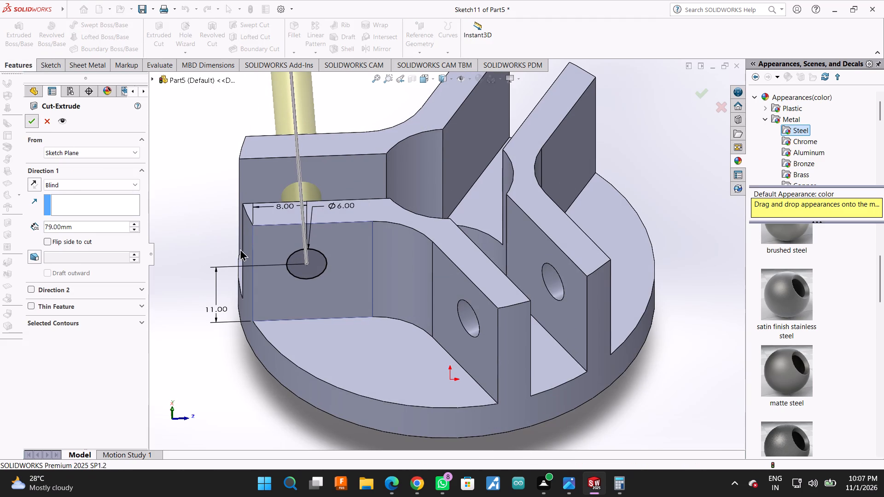
# Sketch a circle of about 3.3 mm radius on the flat rim-facing face of the wall leg that still has no hole.
pyautogui.scroll(2, 240, 248)
pyautogui.moveTo(255, 150); pyautogui.dragTo(323, 225, button='middle')
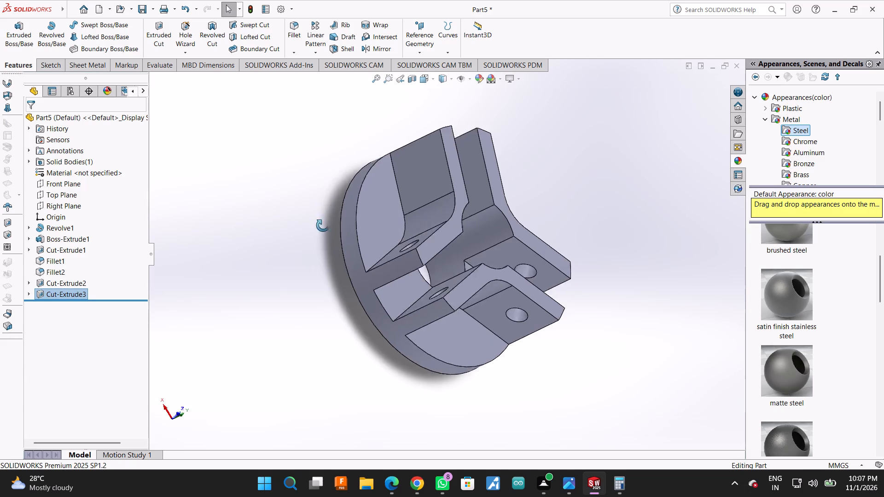
pyautogui.moveTo(323, 225); pyautogui.dragTo(354, 337, button='middle')
pyautogui.moveTo(342, 322); pyautogui.dragTo(306, 291, button='middle')
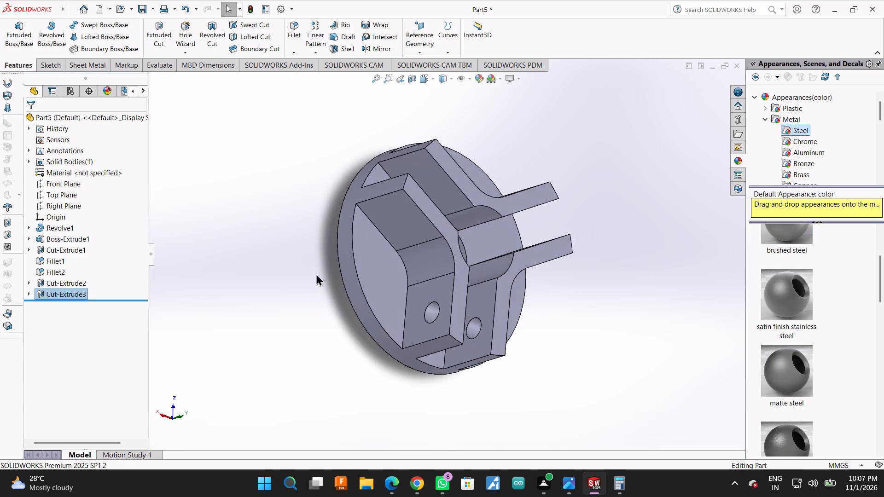
pyautogui.click(385, 204)
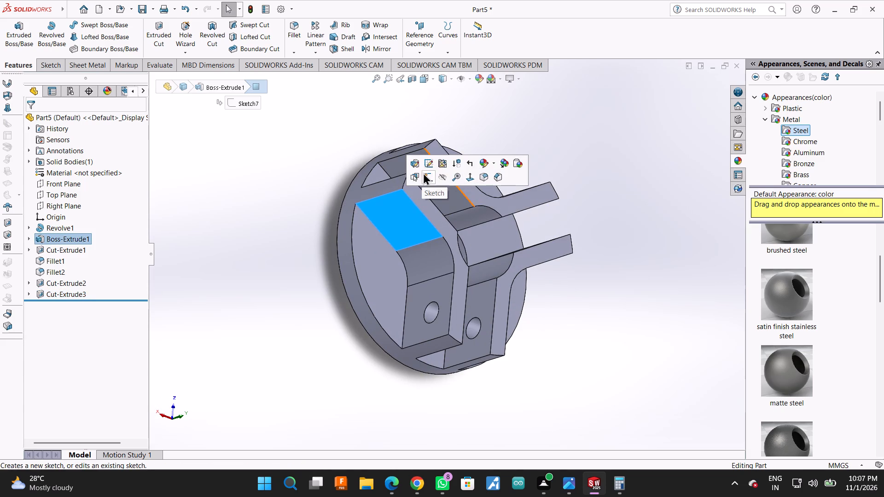
pyautogui.click(425, 173)
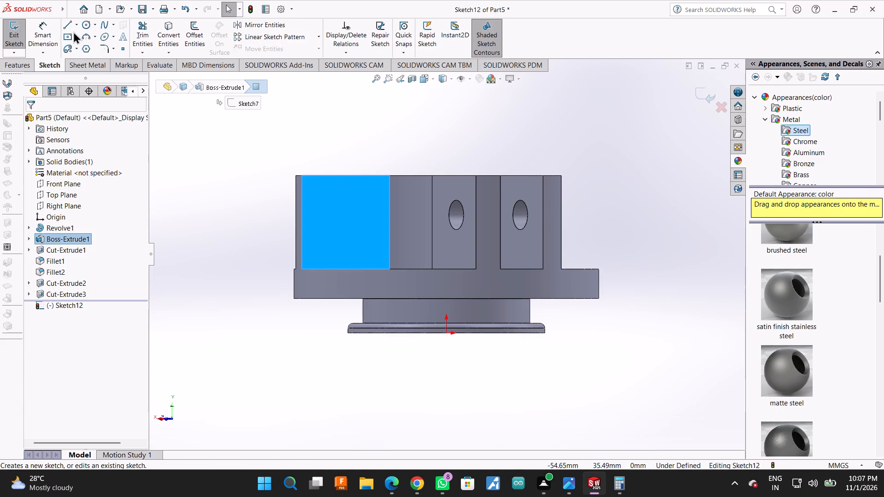
pyautogui.click(85, 25)
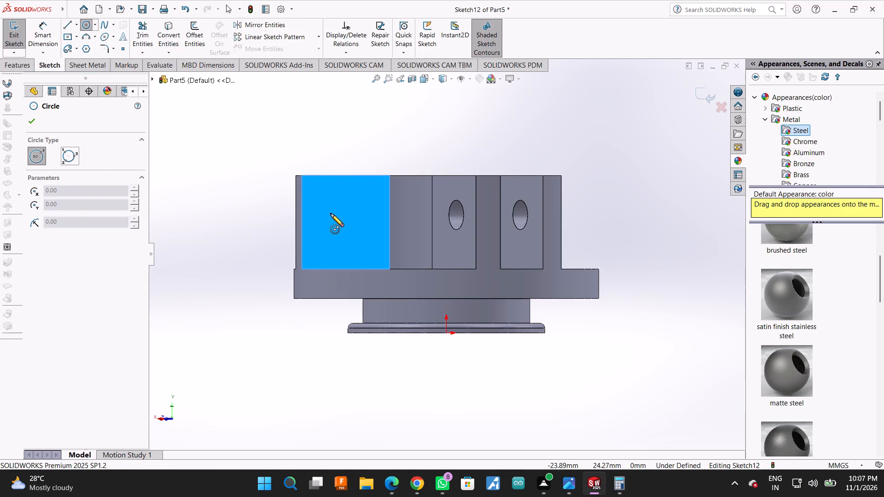
pyautogui.click(341, 211)
pyautogui.click(343, 227)
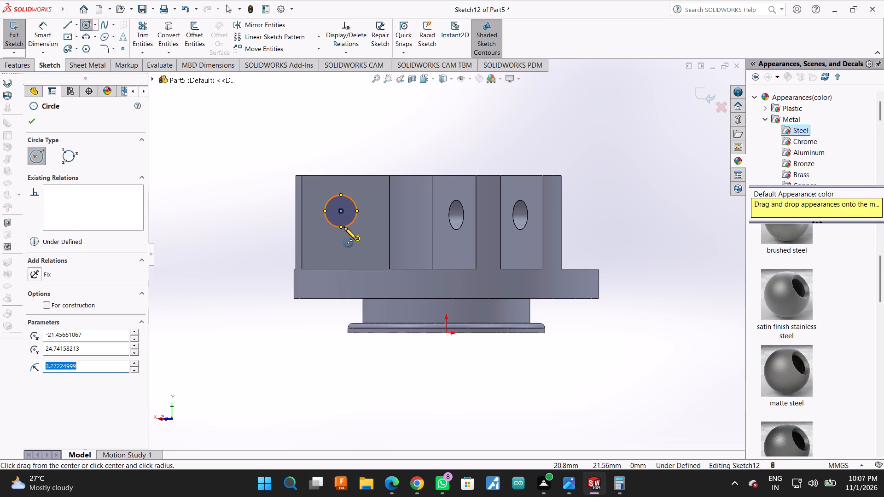
pyautogui.click(34, 122)
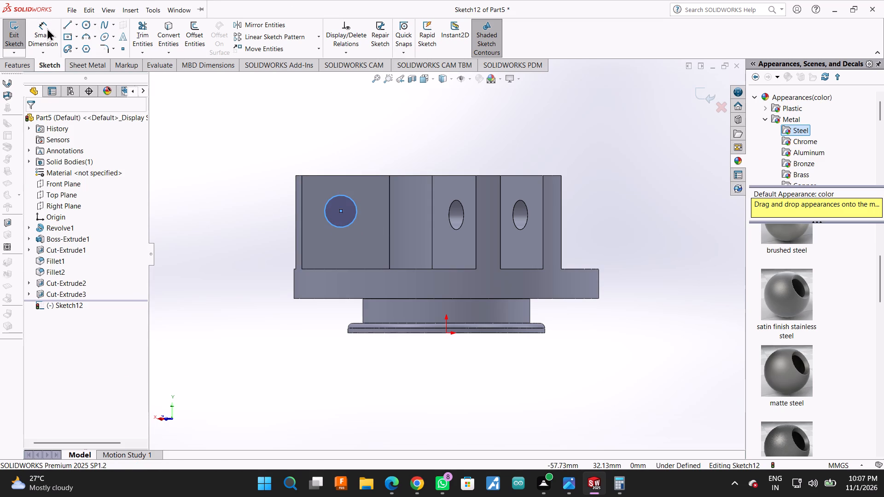
# Dimension the new circle's centre 11 mm above the bottom edge of its wall face.
pyautogui.click(47, 28)
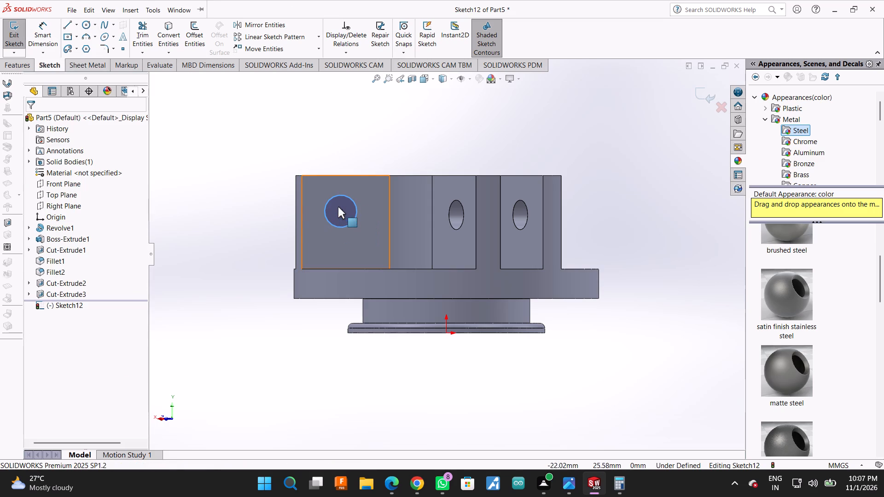
pyautogui.click(341, 211)
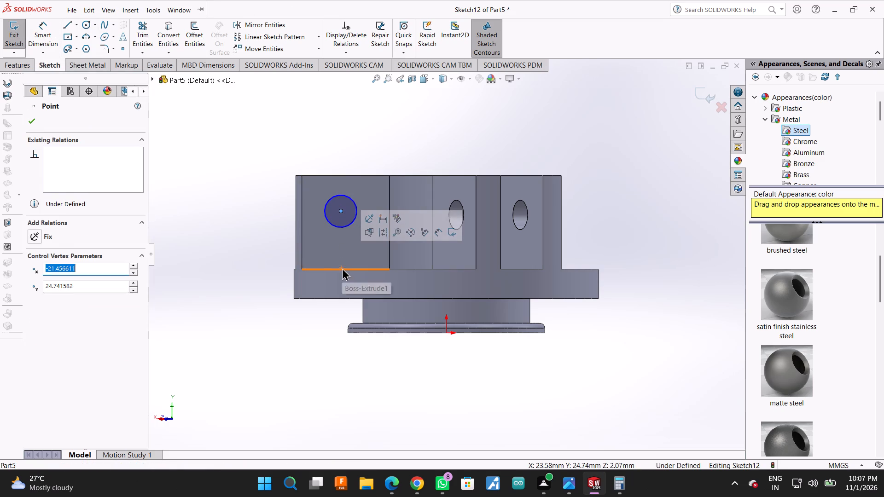
pyautogui.click(342, 268)
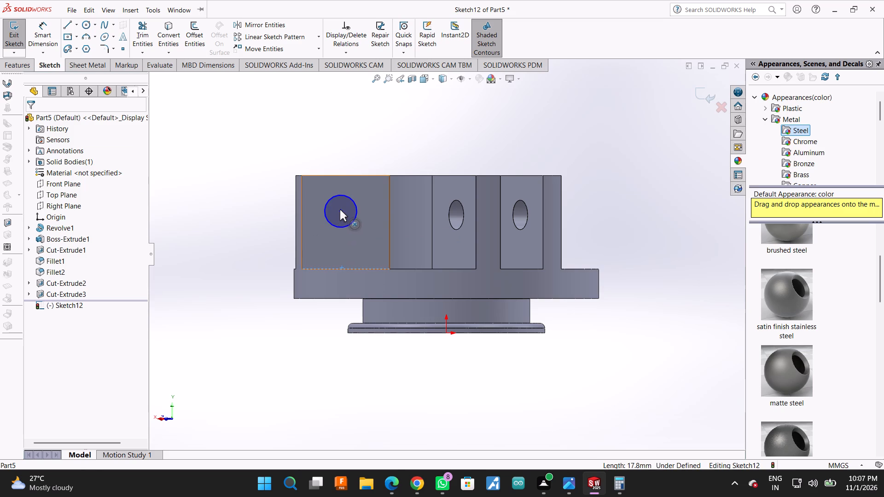
pyautogui.click(340, 209)
pyautogui.click(45, 35)
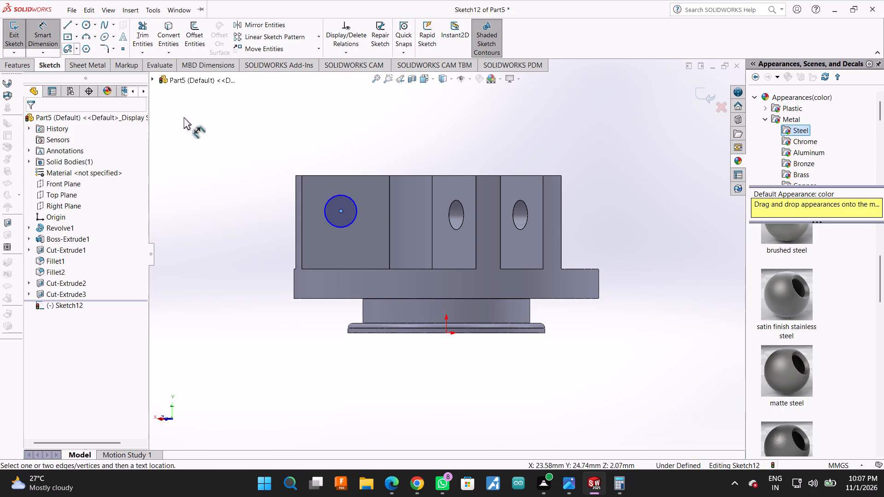
pyautogui.click(342, 210)
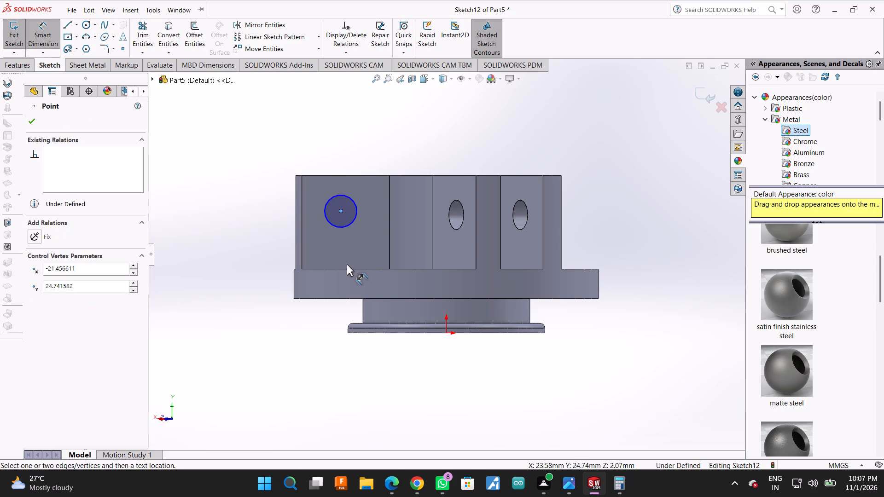
pyautogui.click(347, 269)
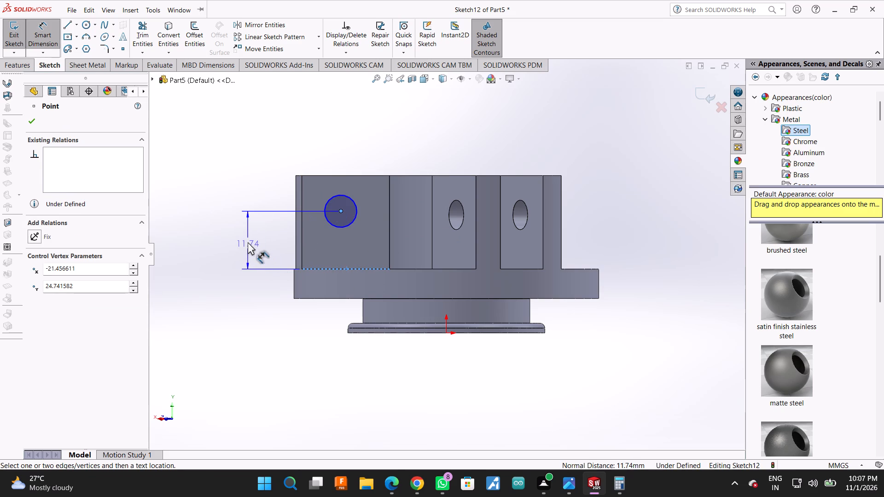
pyautogui.click(248, 242)
pyautogui.write('11')
pyautogui.press('Return')
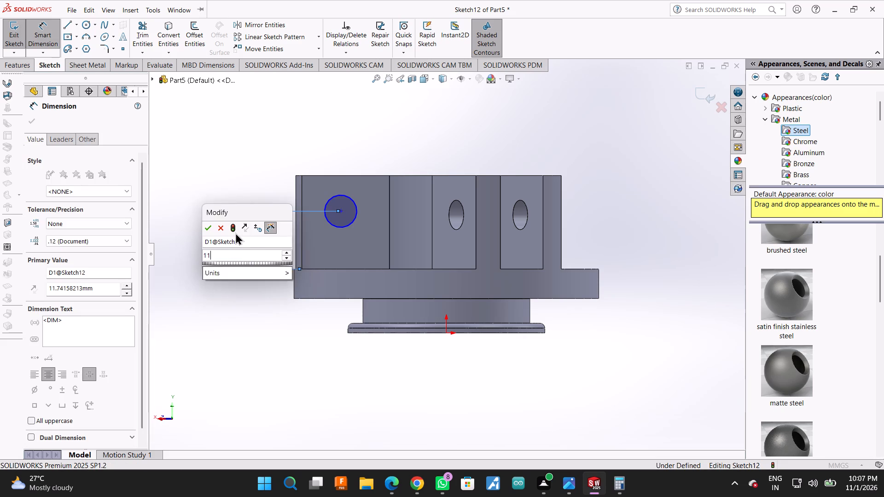
# Dimension the new circle's centre 8 mm from the outer vertical edge of its wall leg.
pyautogui.click(303, 230)
pyautogui.click(342, 215)
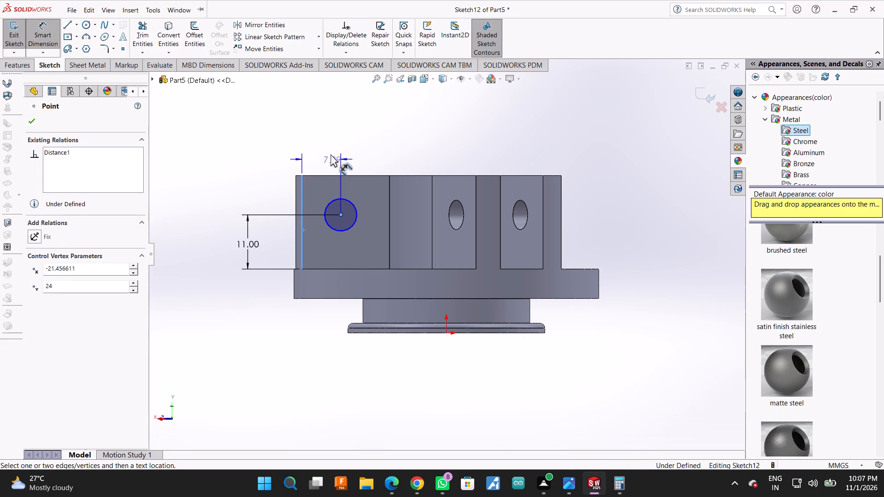
pyautogui.click(325, 138)
pyautogui.press('8')
pyautogui.press('Return')
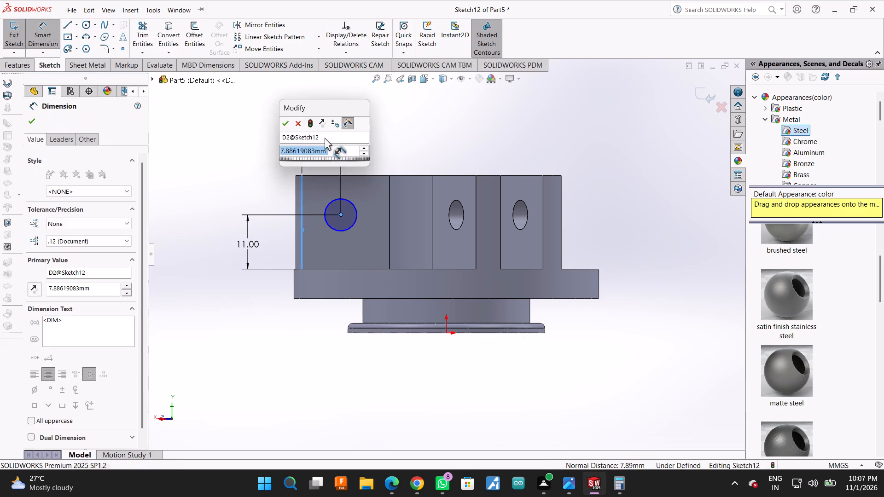
# Dimension the circle's diameter as 6 mm to finish the hole sketch.
pyautogui.click(353, 208)
pyautogui.click(378, 137)
pyautogui.press('6')
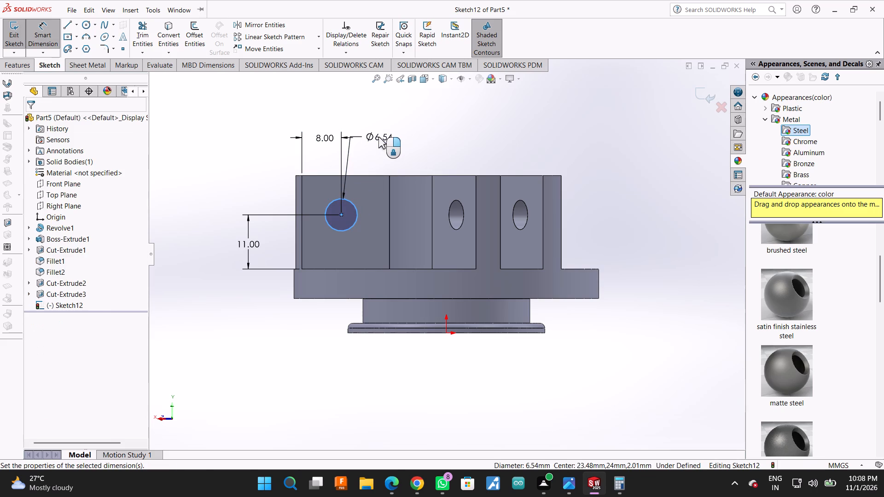
pyautogui.press('Return')
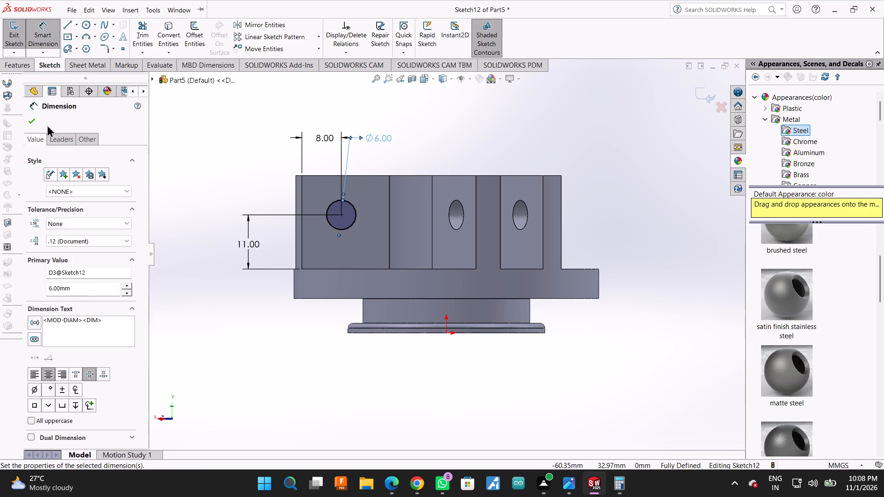
pyautogui.click(38, 122)
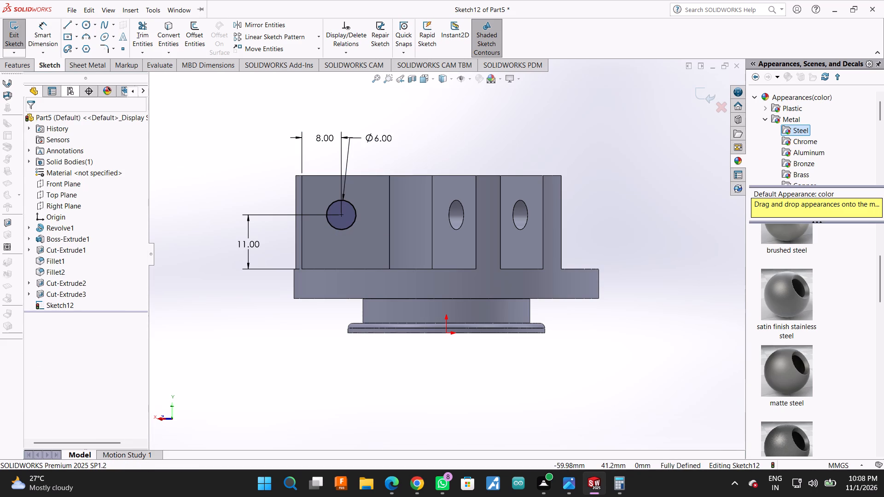
# Extrude-cut this 6 mm circle through the walls with a blind depth of 79 mm.
pyautogui.click(29, 62)
pyautogui.click(148, 30)
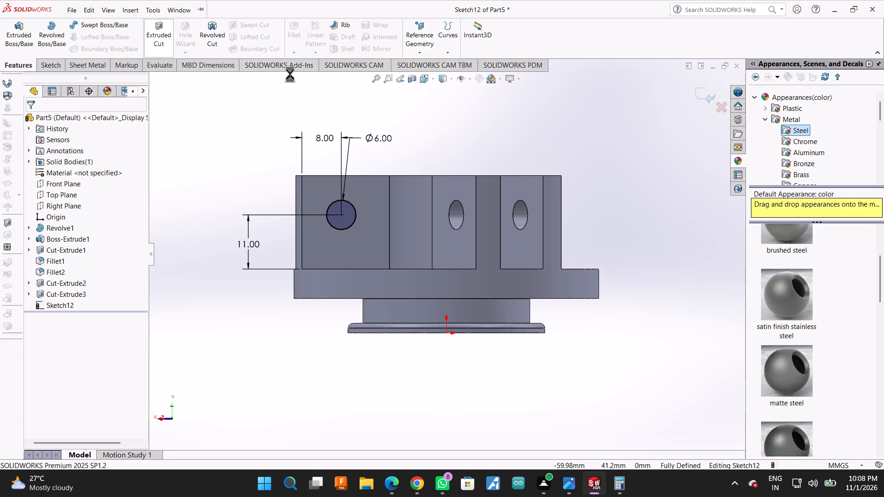
pyautogui.moveTo(280, 103); pyautogui.dragTo(280, 193, button='middle')
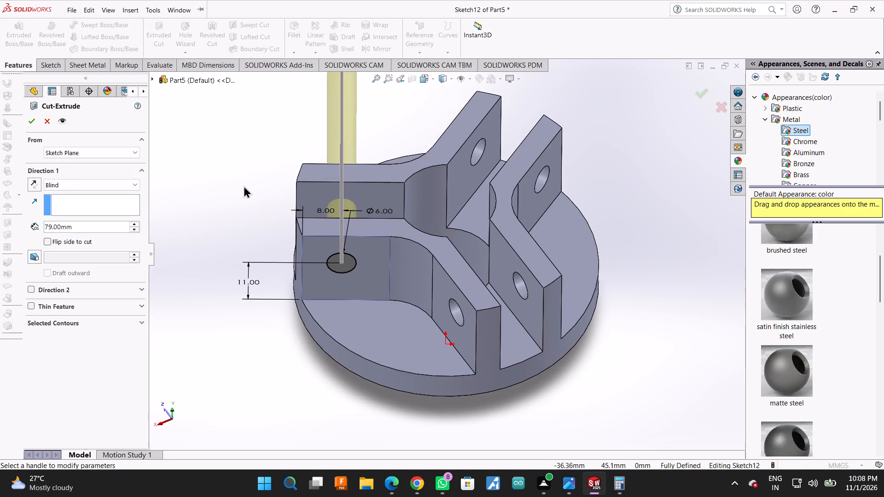
pyautogui.click(34, 122)
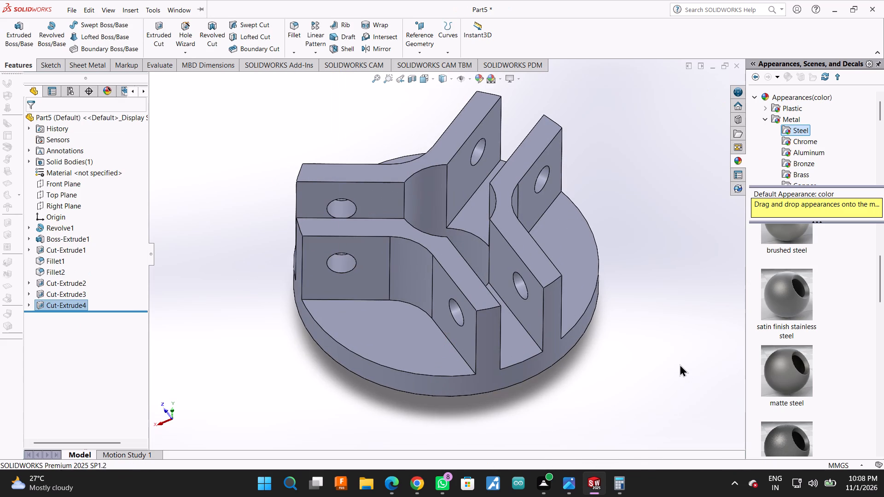
# Chamfer the top edge at the outer end of all six wall legs with a 4 mm distance at 45 degrees.
pyautogui.moveTo(679, 363); pyautogui.dragTo(675, 353, button='middle')
pyautogui.scroll(-1, 679, 363)
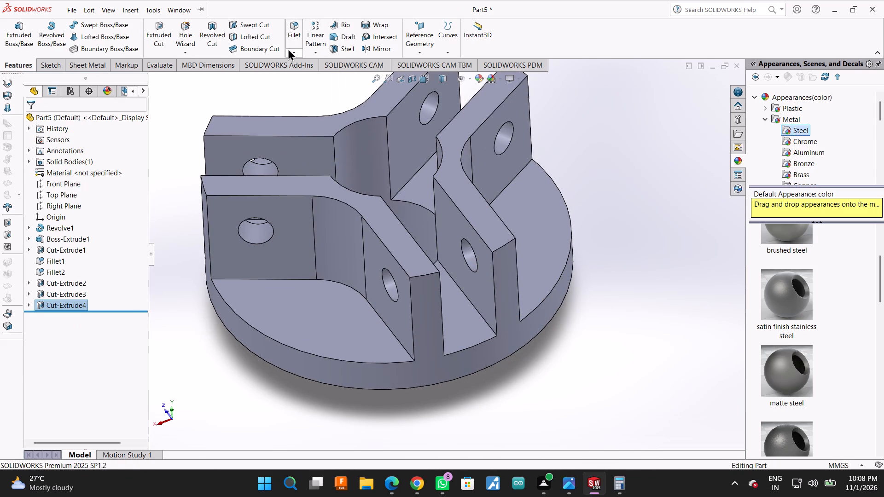
pyautogui.click(291, 51)
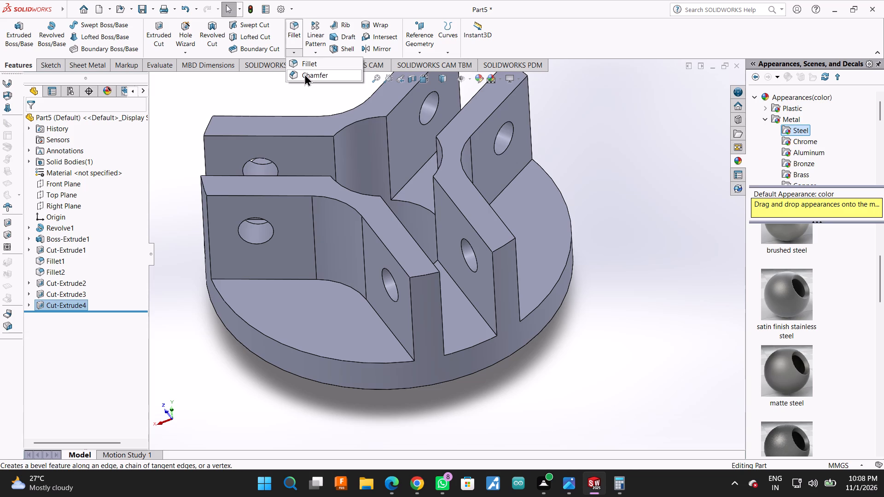
pyautogui.click(304, 74)
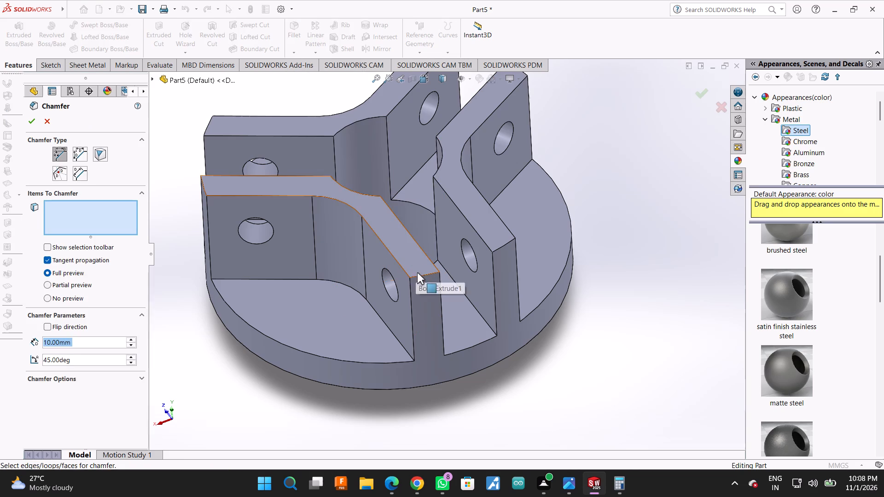
pyautogui.click(423, 274)
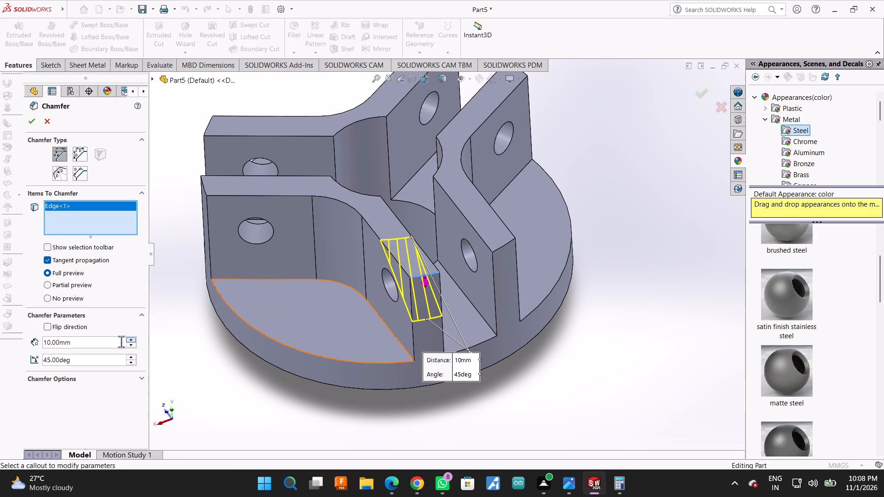
pyautogui.doubleClick(111, 345)
pyautogui.press('4')
pyautogui.press('Return')
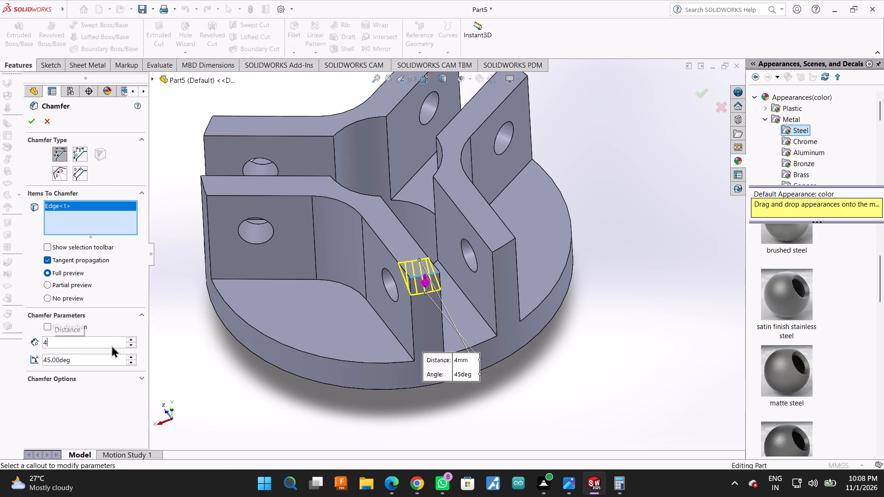
pyautogui.click(507, 243)
pyautogui.scroll(3, 508, 105)
pyautogui.moveTo(547, 165); pyautogui.dragTo(529, 173, button='middle')
pyautogui.moveTo(518, 178); pyautogui.dragTo(511, 181, button='middle')
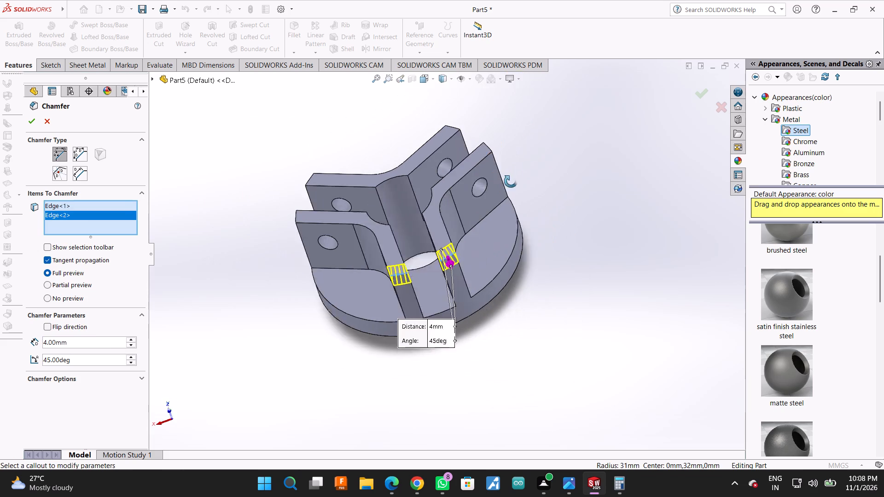
pyautogui.moveTo(511, 181); pyautogui.dragTo(508, 216, button='middle')
pyautogui.click(487, 166)
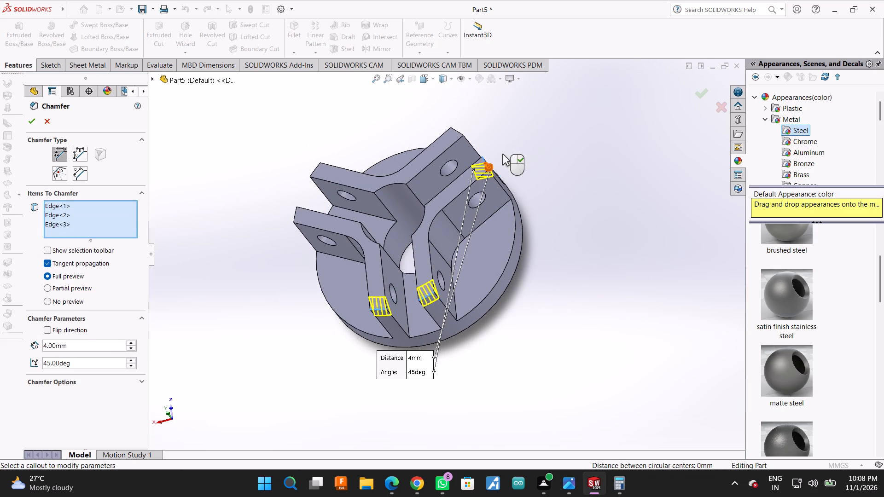
pyautogui.moveTo(518, 134); pyautogui.dragTo(485, 225, button='middle')
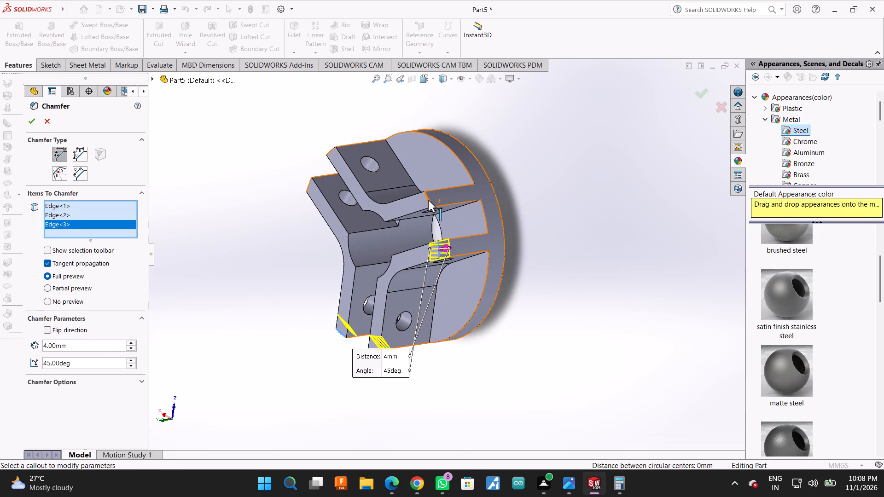
pyautogui.click(428, 198)
pyautogui.moveTo(526, 156); pyautogui.dragTo(555, 198, button='middle')
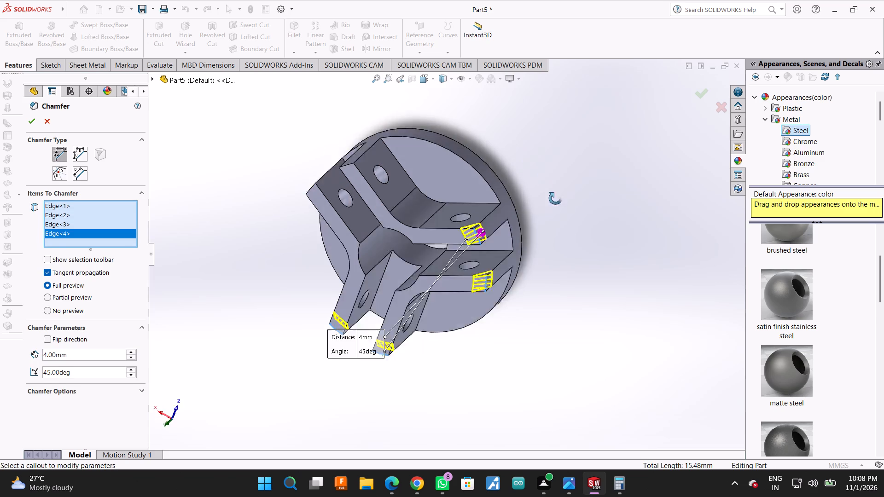
pyautogui.moveTo(555, 198); pyautogui.dragTo(600, 230, button='middle')
pyautogui.click(419, 196)
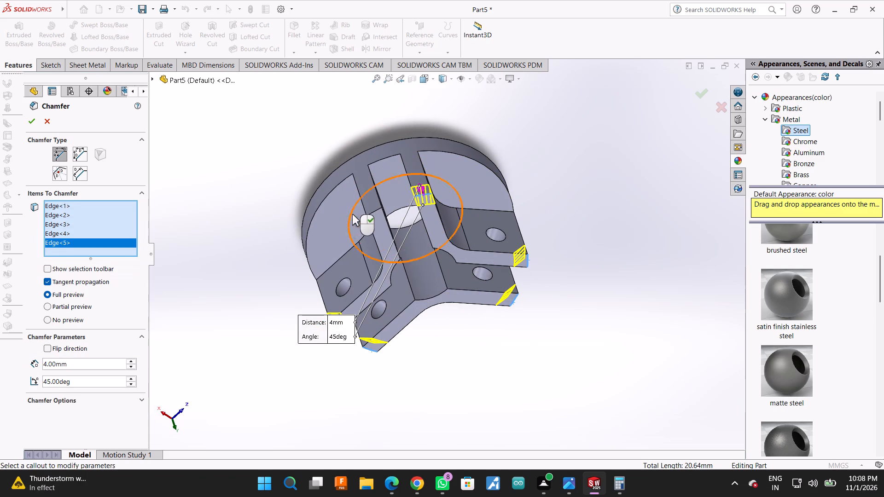
pyautogui.click(371, 214)
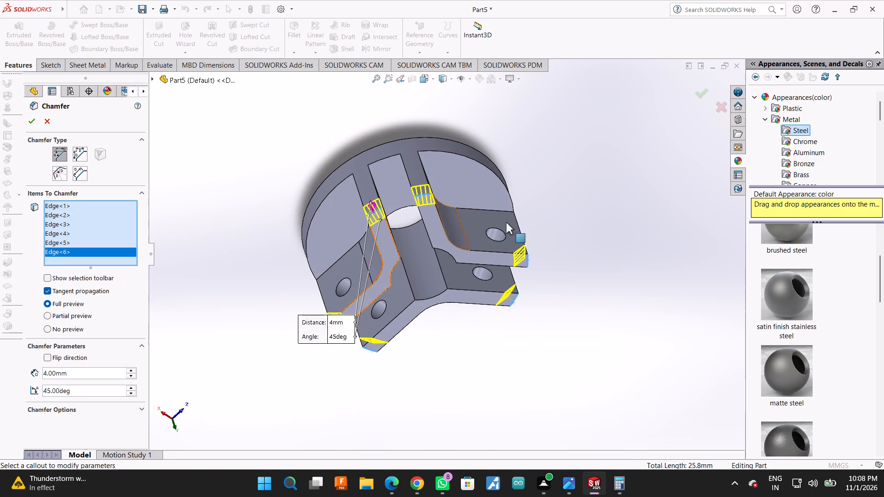
pyautogui.moveTo(621, 293); pyautogui.dragTo(603, 168, button='middle')
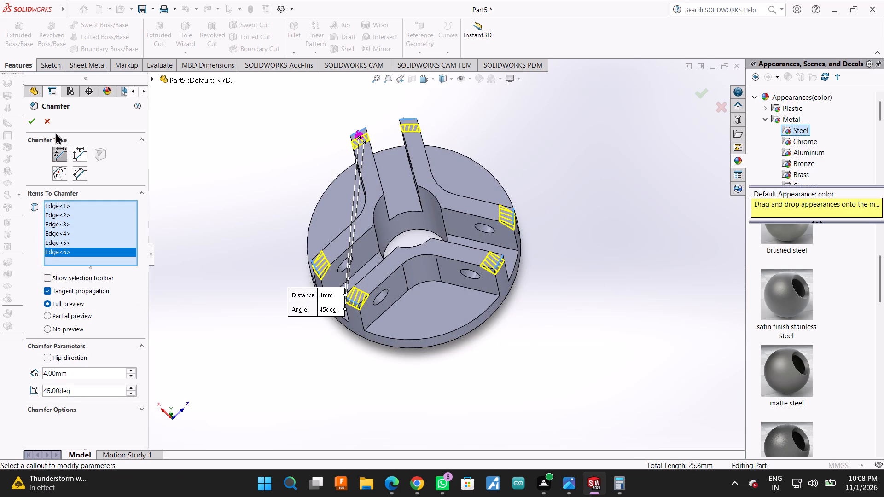
pyautogui.click(35, 124)
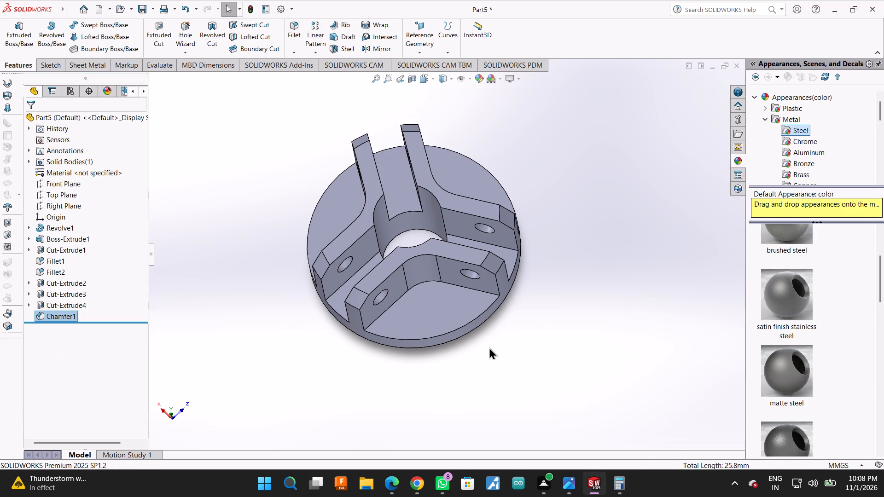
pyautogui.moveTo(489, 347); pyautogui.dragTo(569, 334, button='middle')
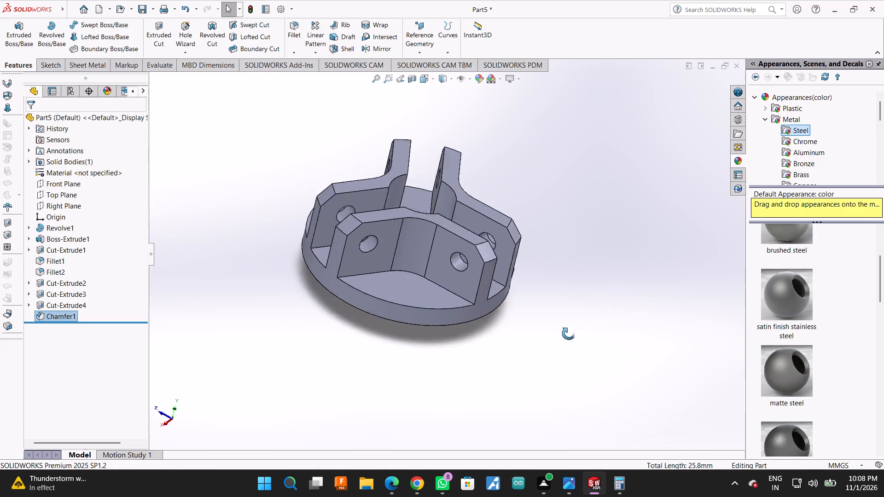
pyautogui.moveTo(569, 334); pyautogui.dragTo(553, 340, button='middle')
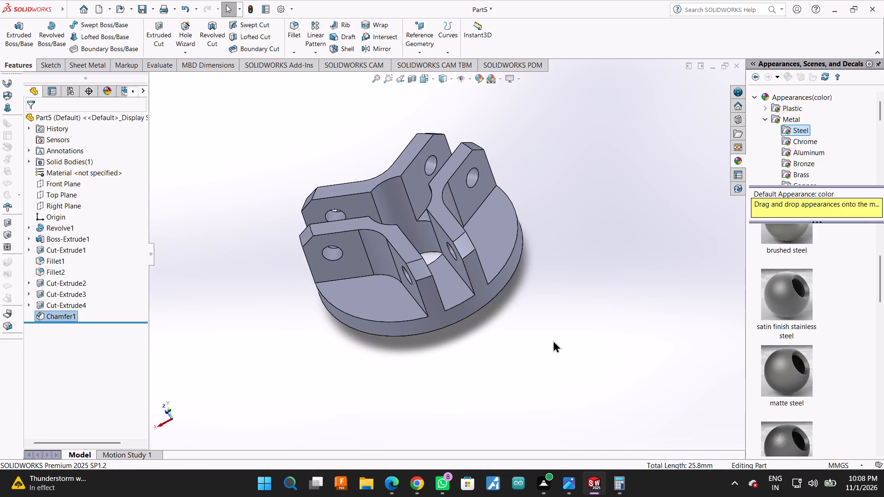
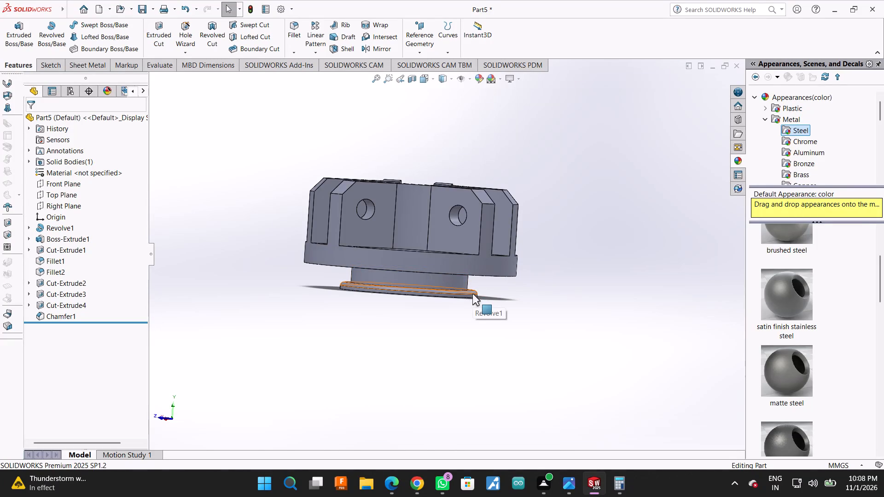
# Start a sketch on the flange's upper face between the walls and draw an origin-centred construction circle of about 26 mm radius.
pyautogui.moveTo(497, 327); pyautogui.dragTo(455, 391, button='middle')
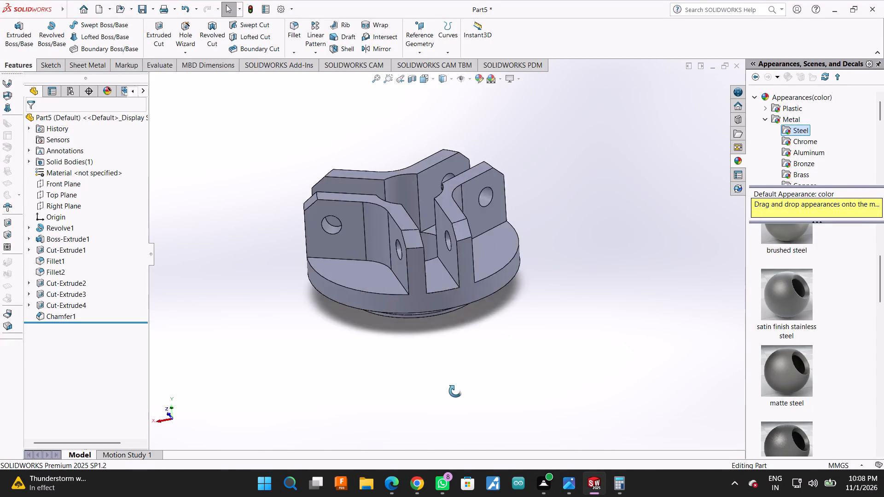
pyautogui.moveTo(455, 391); pyautogui.dragTo(477, 488, button='middle')
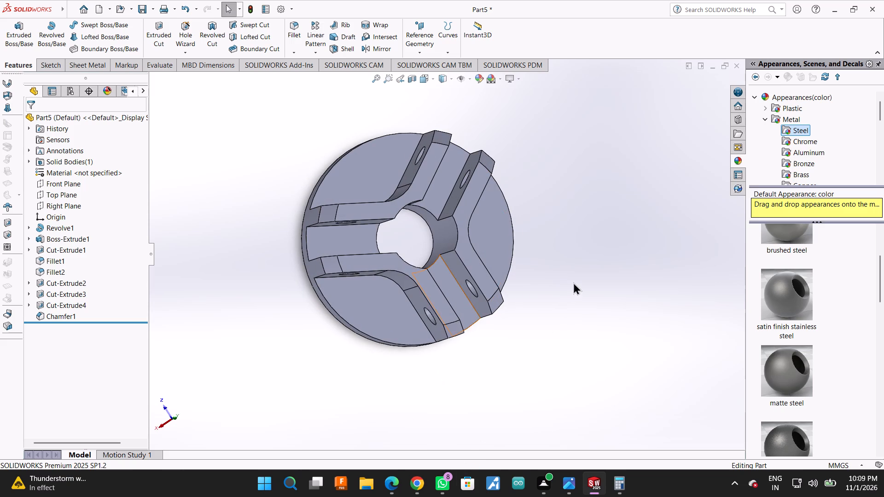
pyautogui.moveTo(573, 282); pyautogui.dragTo(547, 324, button='middle')
pyautogui.click(495, 272)
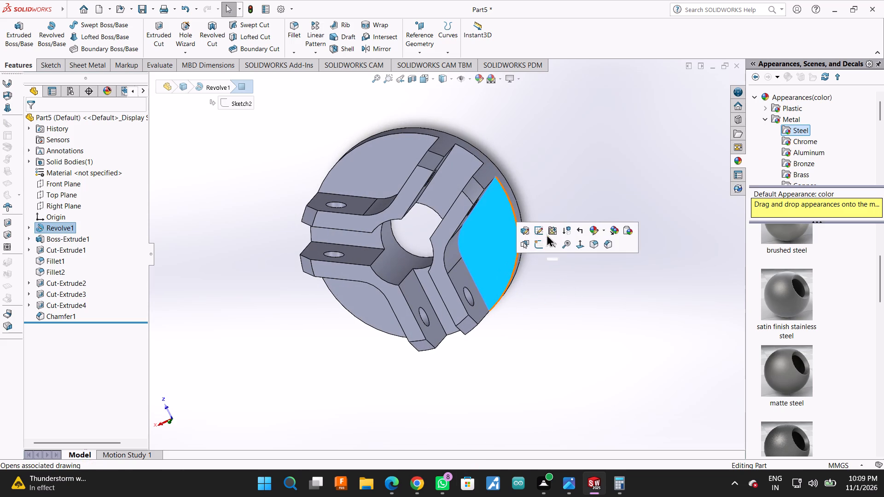
pyautogui.click(539, 240)
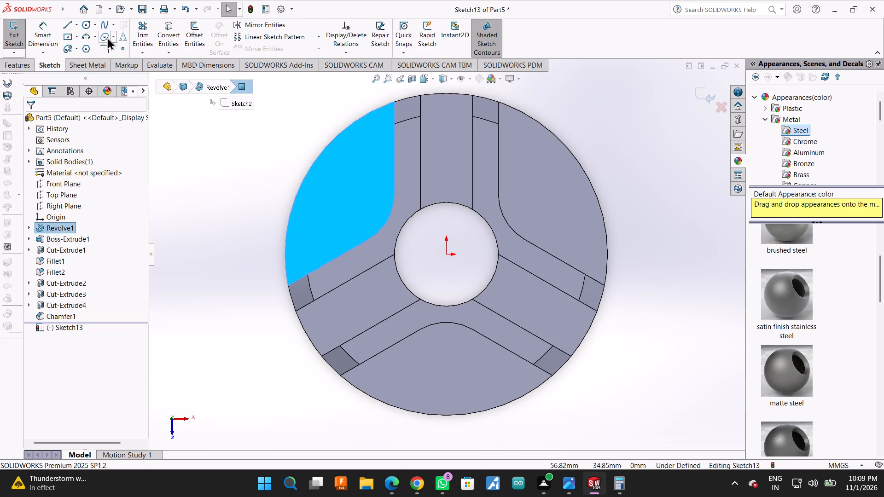
pyautogui.click(81, 29)
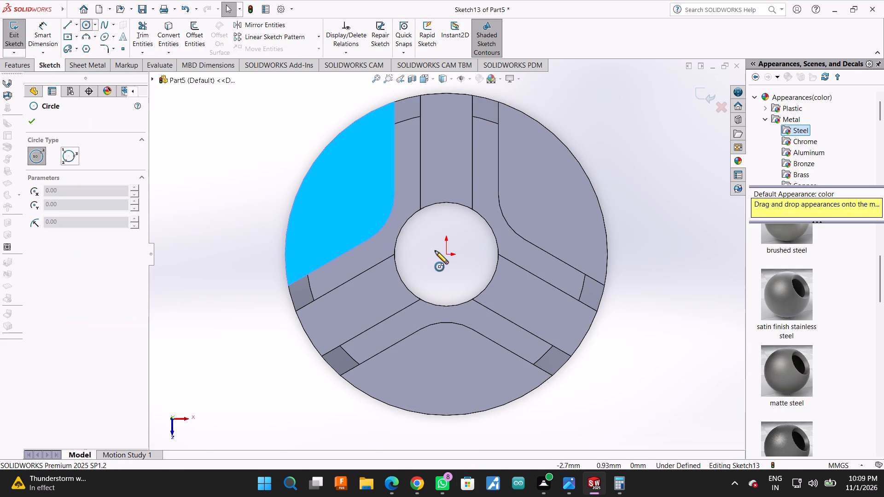
pyautogui.click(448, 254)
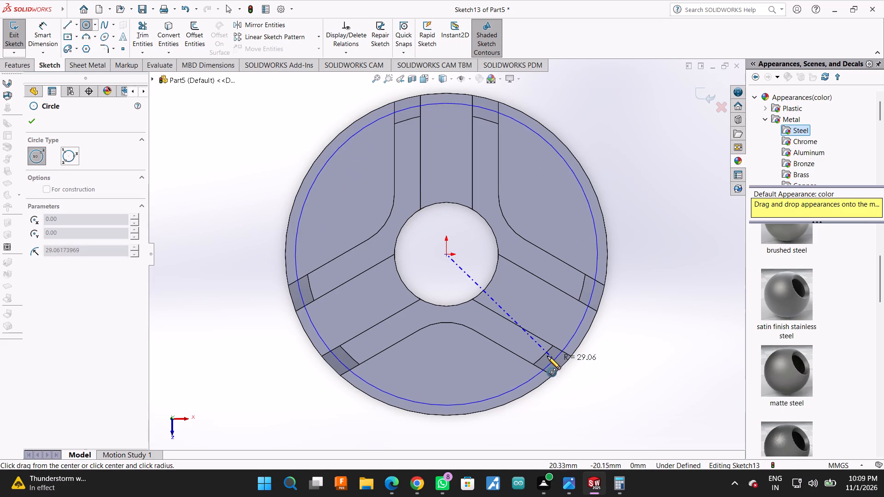
pyautogui.click(540, 353)
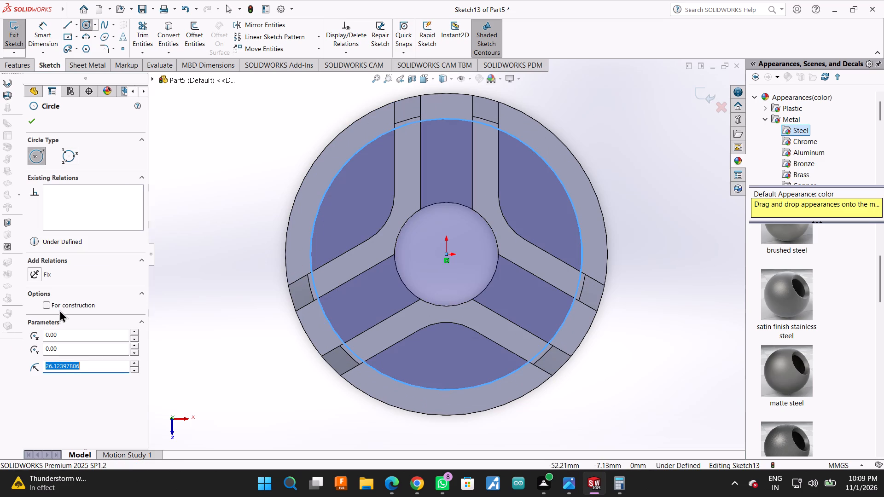
pyautogui.click(48, 306)
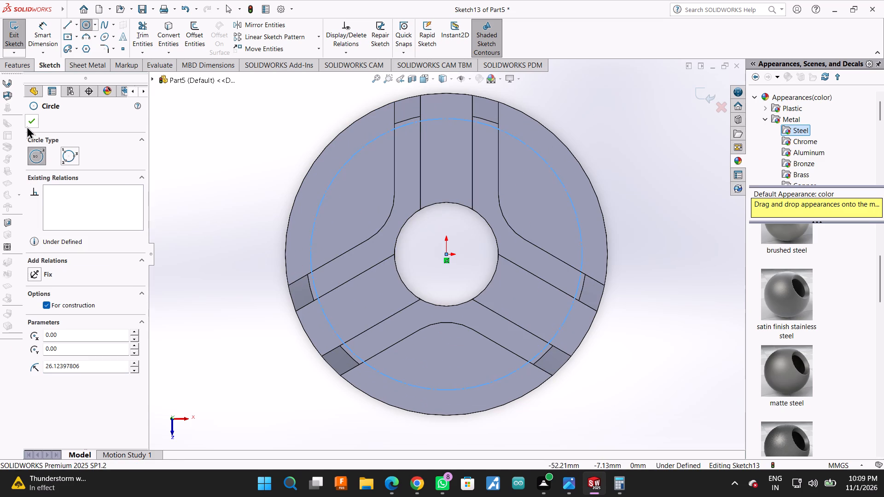
pyautogui.click(27, 126)
# Dimension the construction circle's diameter as 50 mm.
pyautogui.click(40, 29)
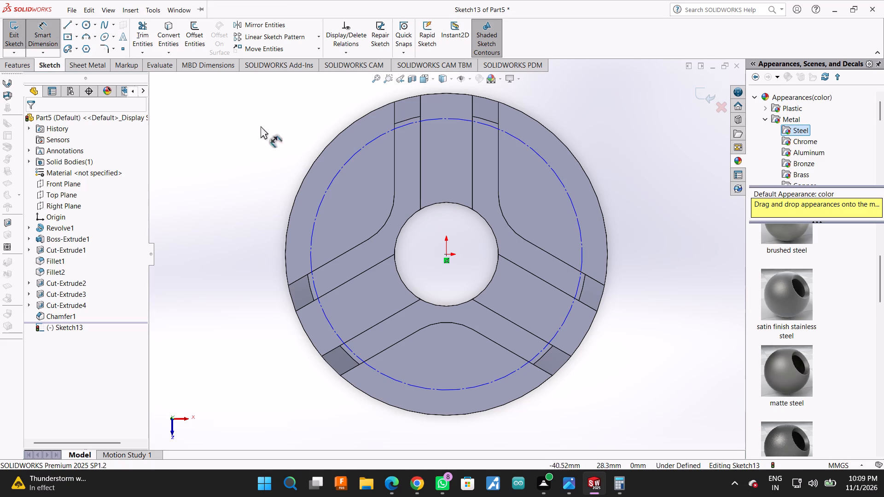
pyautogui.click(547, 161)
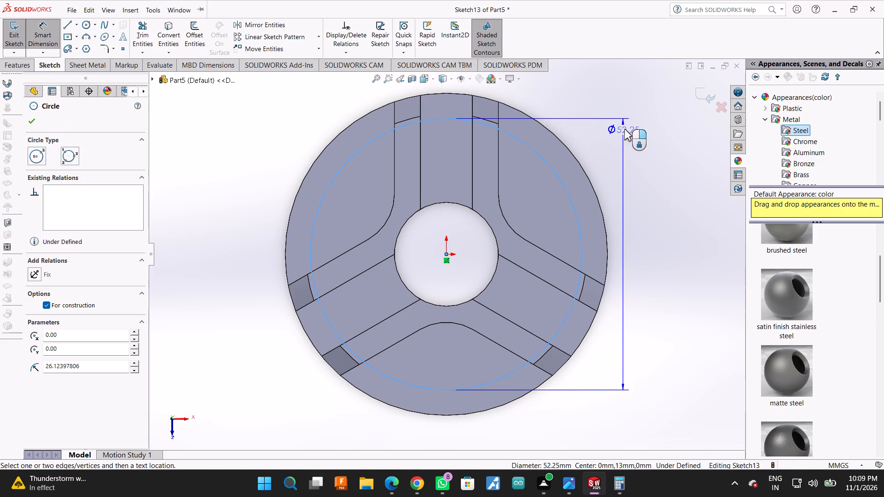
pyautogui.click(624, 129)
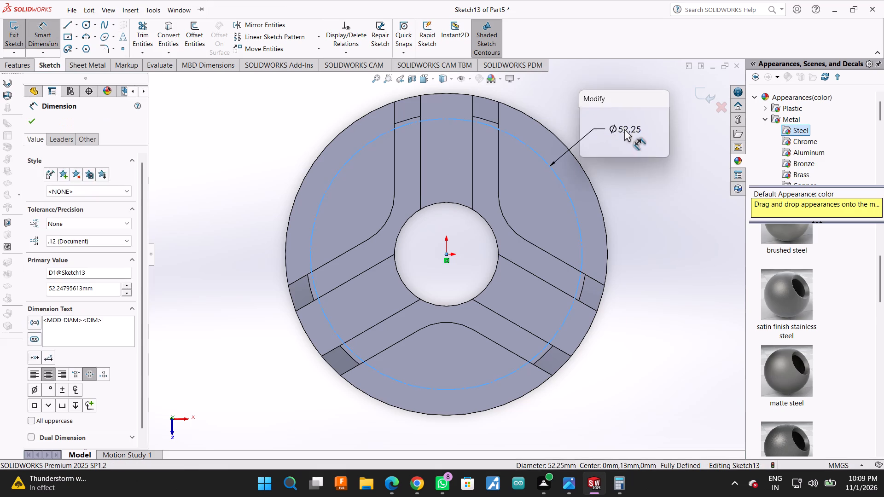
pyautogui.write('50')
pyautogui.press('Return')
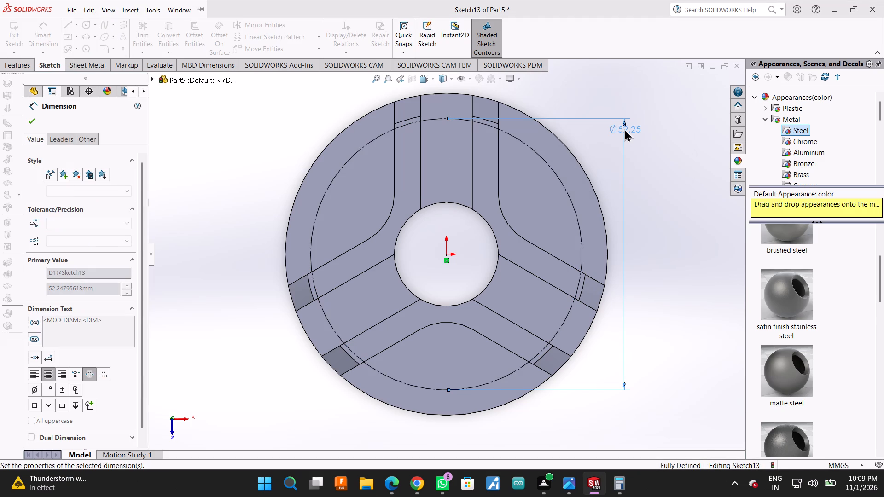
pyautogui.click(33, 122)
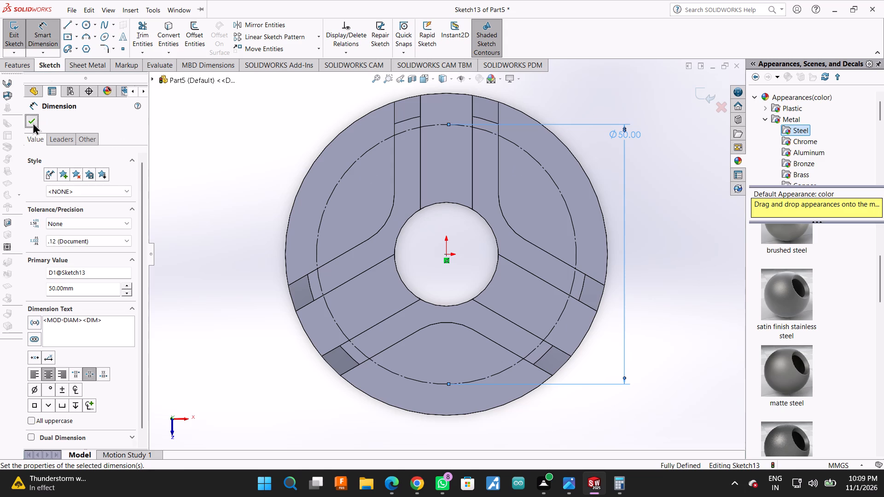
# Draw horizontal and vertical centrelines through the origin, each spanning the flange's 62 mm outer diameter.
pyautogui.click(87, 24)
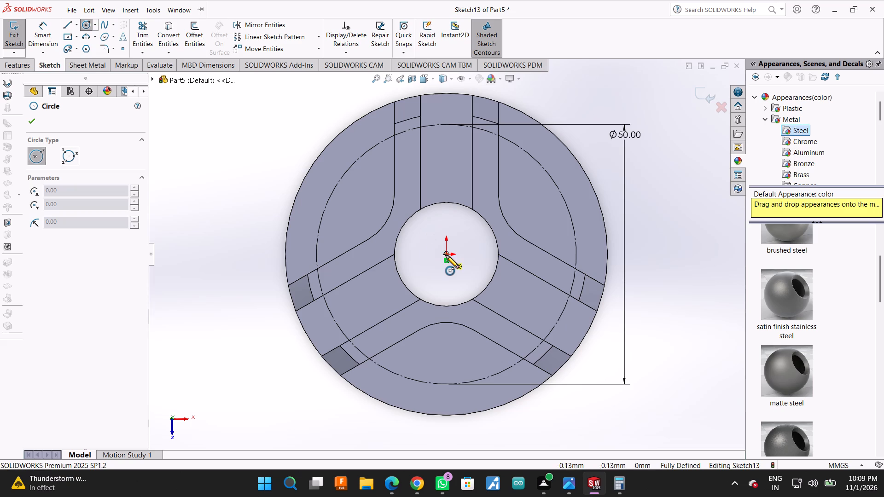
pyautogui.click(76, 23)
pyautogui.click(81, 45)
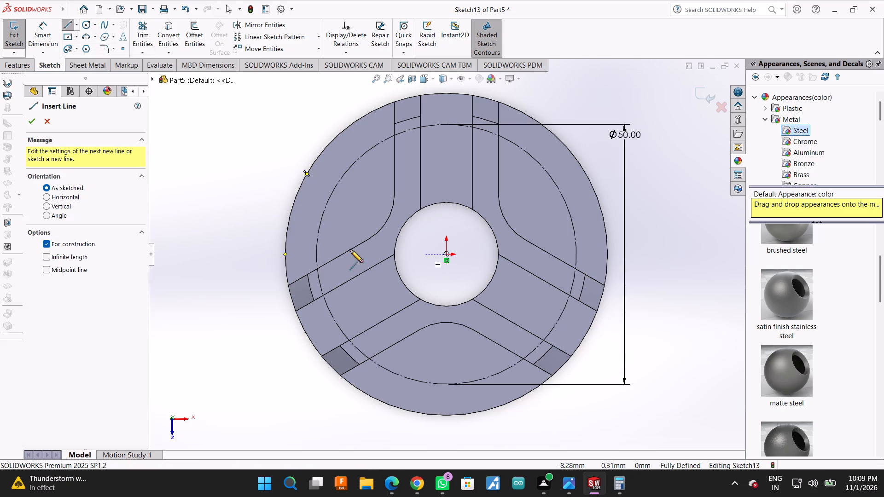
pyautogui.click(286, 255)
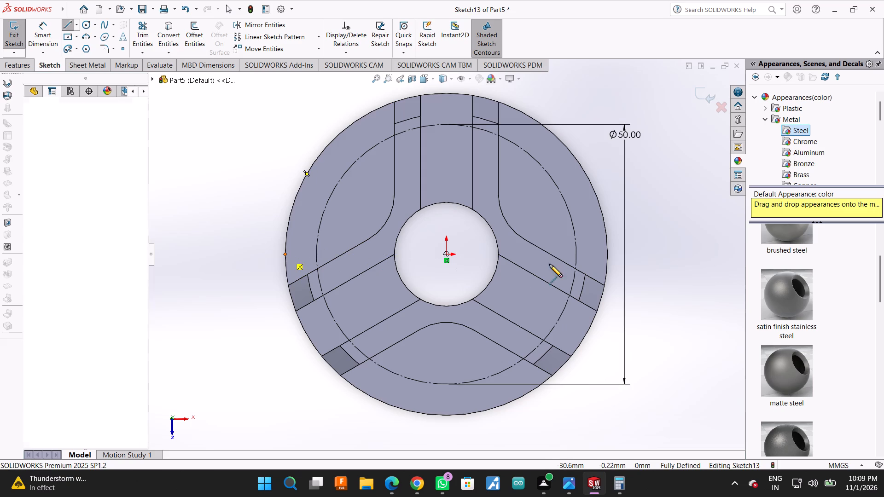
pyautogui.click(607, 254)
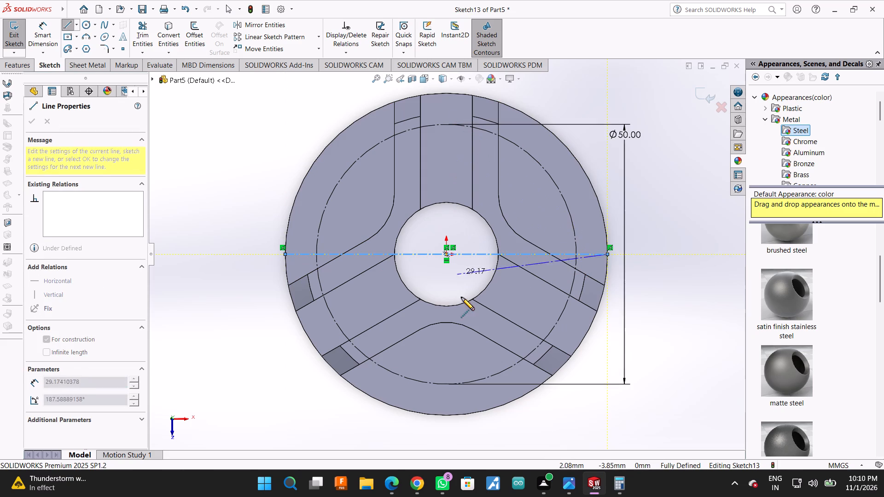
pyautogui.click(446, 417)
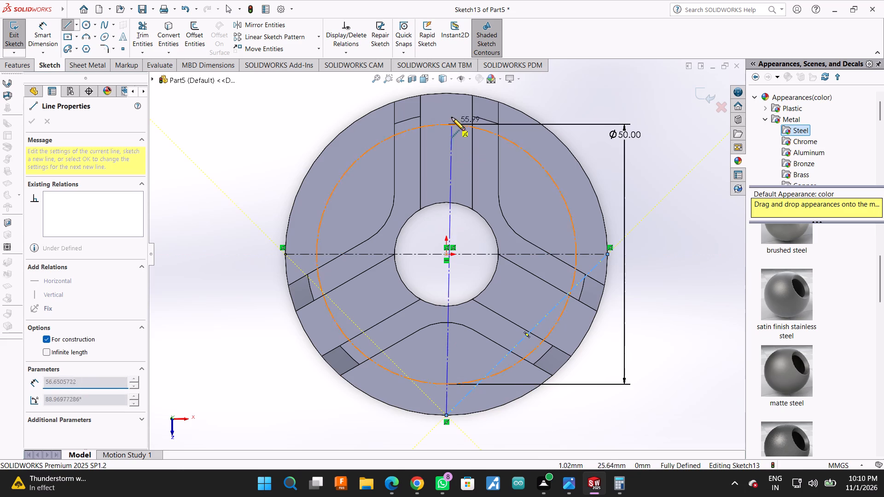
pyautogui.click(447, 92)
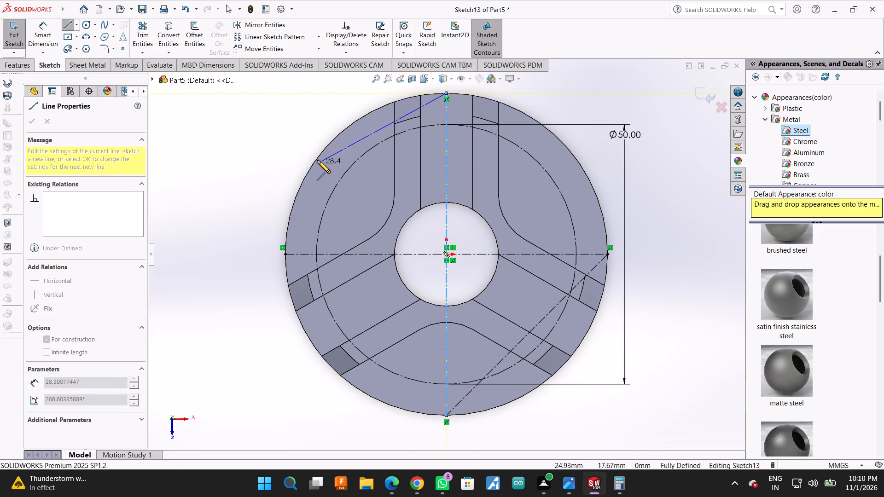
# Draw two diagonal centrelines across the flange through the origin, one sloping down at about 45° and one rising at about 34°.
pyautogui.click(446, 254)
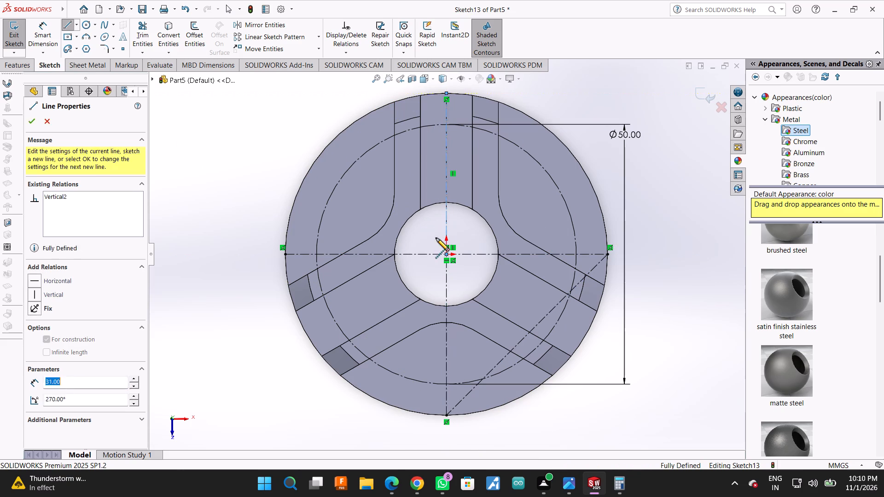
pyautogui.click(334, 140)
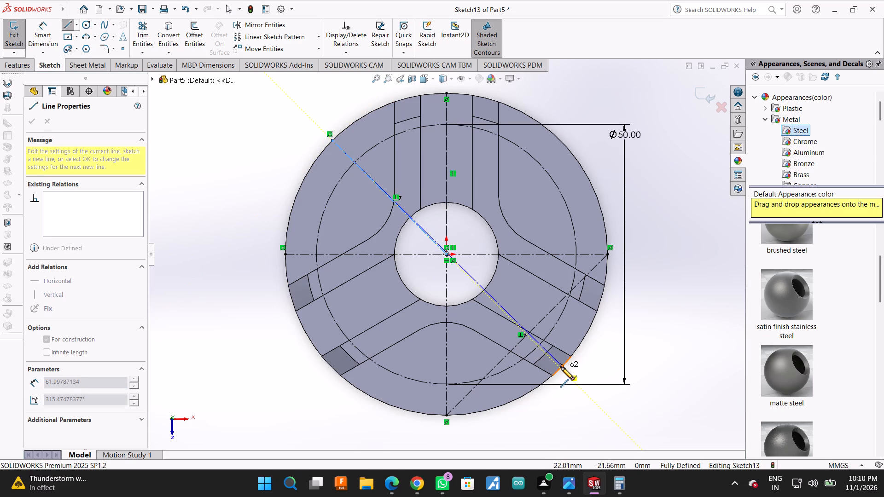
pyautogui.click(559, 370)
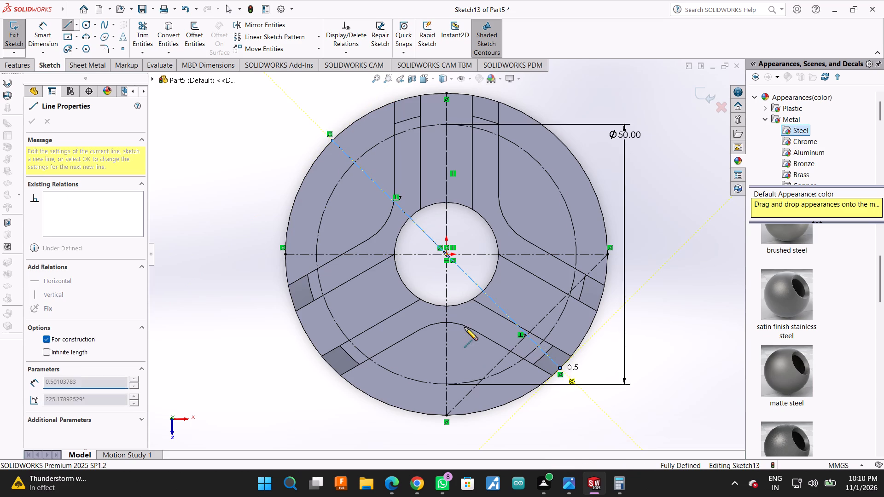
pyautogui.click(446, 254)
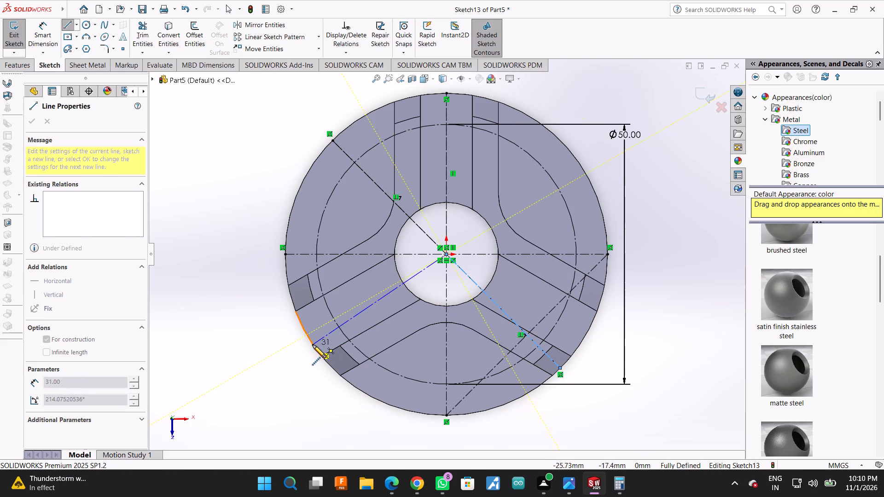
pyautogui.click(313, 345)
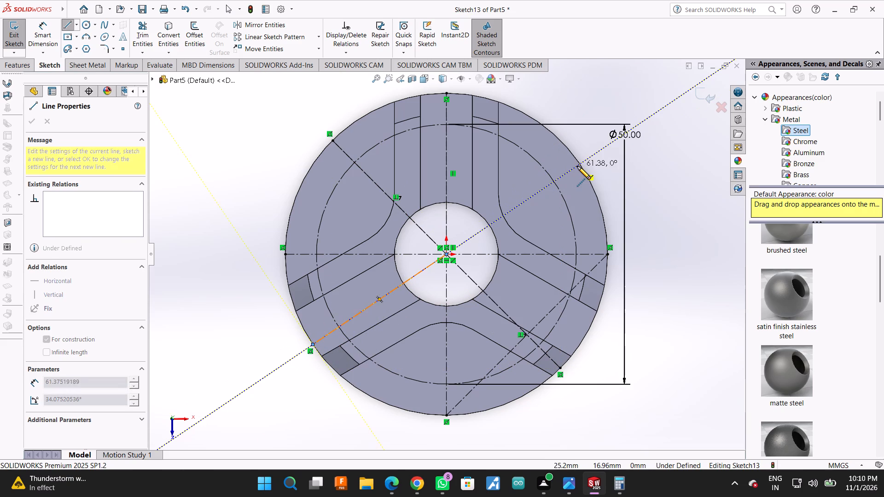
pyautogui.click(580, 167)
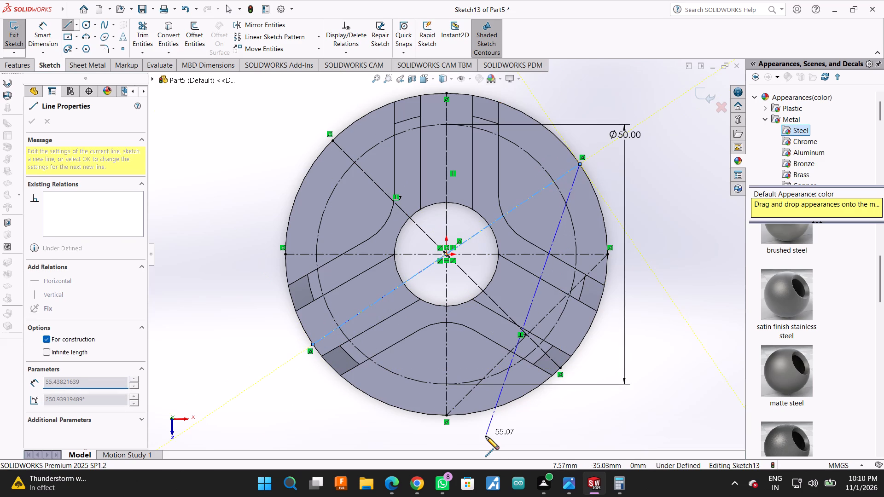
pyautogui.press('`')
pyautogui.press('Escape')
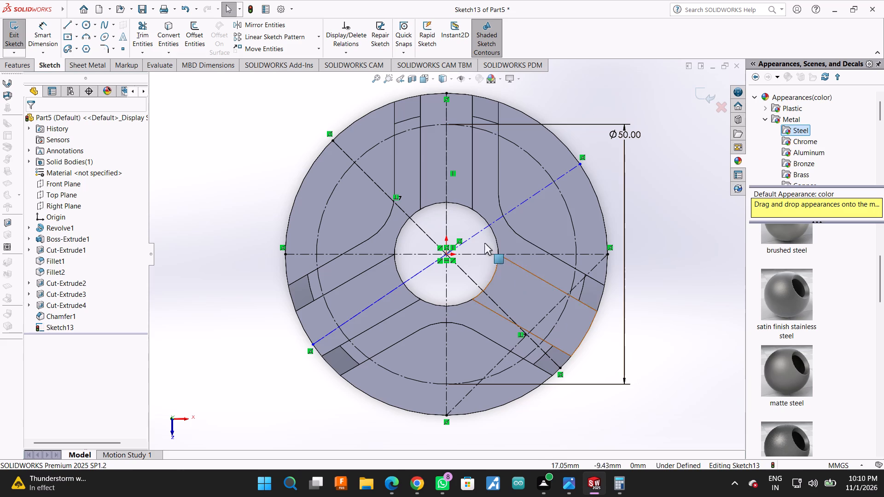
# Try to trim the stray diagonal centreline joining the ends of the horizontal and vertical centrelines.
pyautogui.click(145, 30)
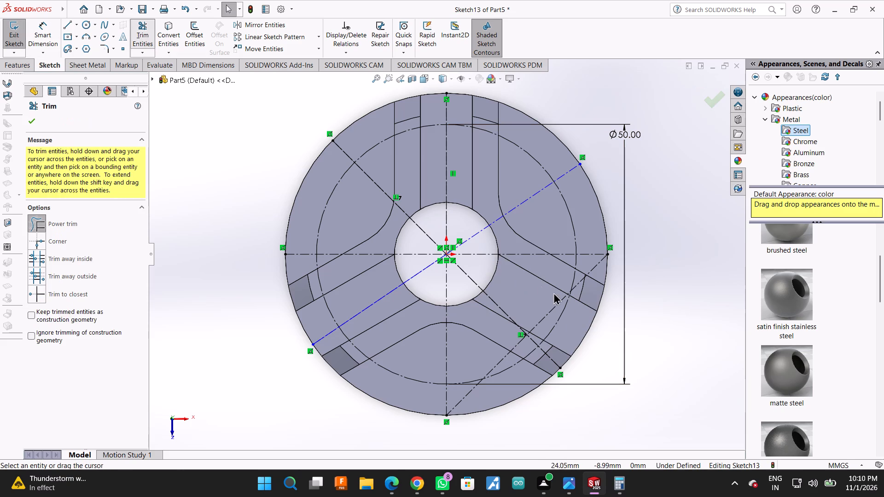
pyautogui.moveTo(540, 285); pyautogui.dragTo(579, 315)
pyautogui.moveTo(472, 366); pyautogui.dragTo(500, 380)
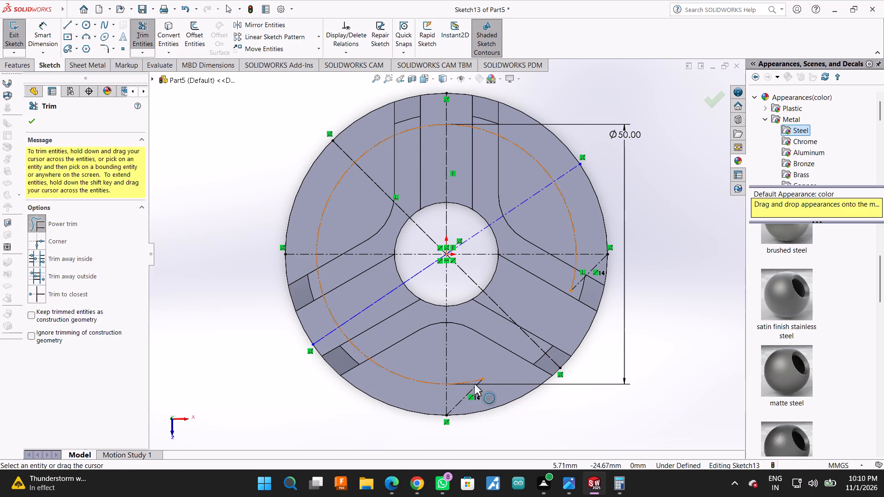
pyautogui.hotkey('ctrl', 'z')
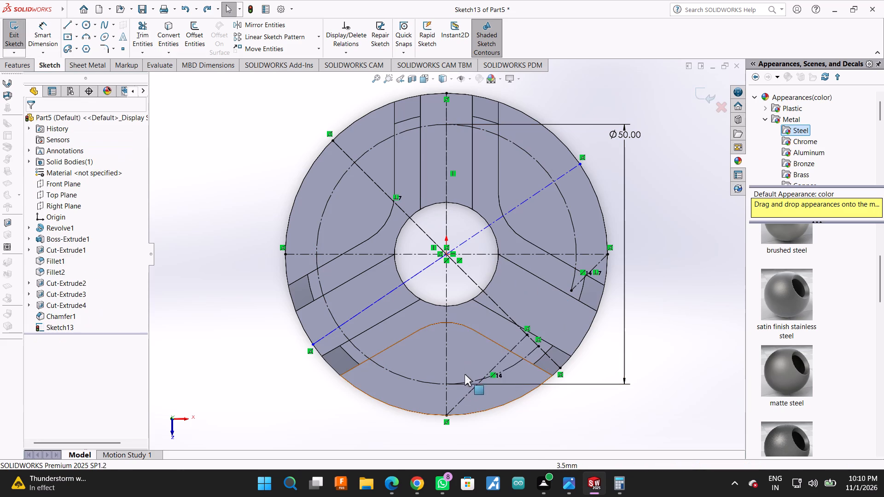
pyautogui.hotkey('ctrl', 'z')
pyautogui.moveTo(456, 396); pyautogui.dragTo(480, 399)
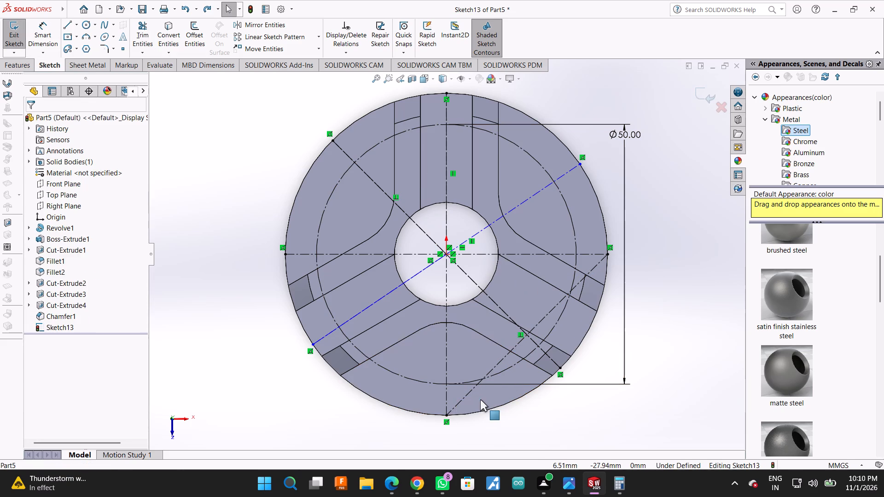
# Trim the stray diagonal centreline back to the construction circle and undo the accidental cut in the circle itself.
pyautogui.click(144, 27)
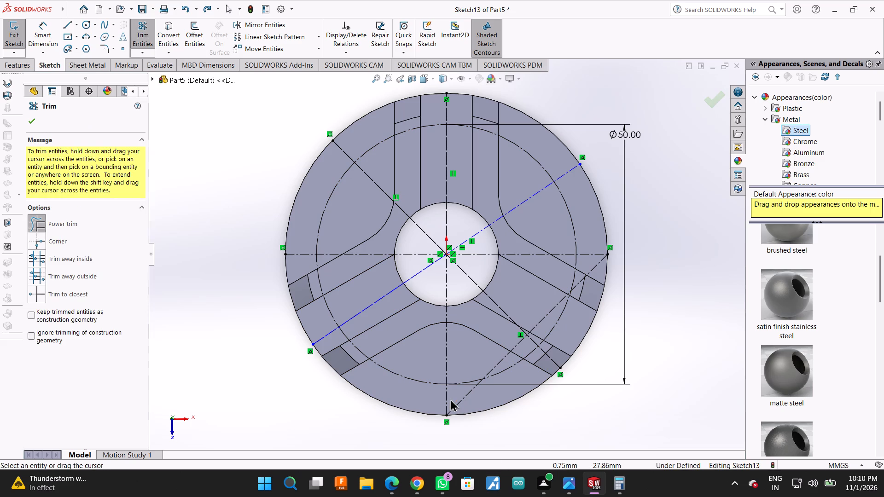
pyautogui.moveTo(450, 399); pyautogui.dragTo(477, 408)
pyautogui.moveTo(494, 347); pyautogui.dragTo(508, 358)
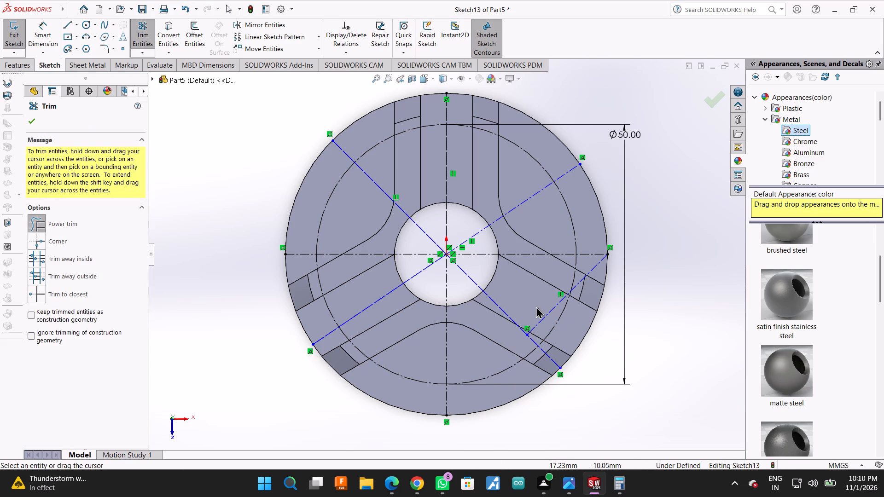
pyautogui.moveTo(535, 303); pyautogui.dragTo(550, 319)
pyautogui.moveTo(568, 270); pyautogui.dragTo(575, 277)
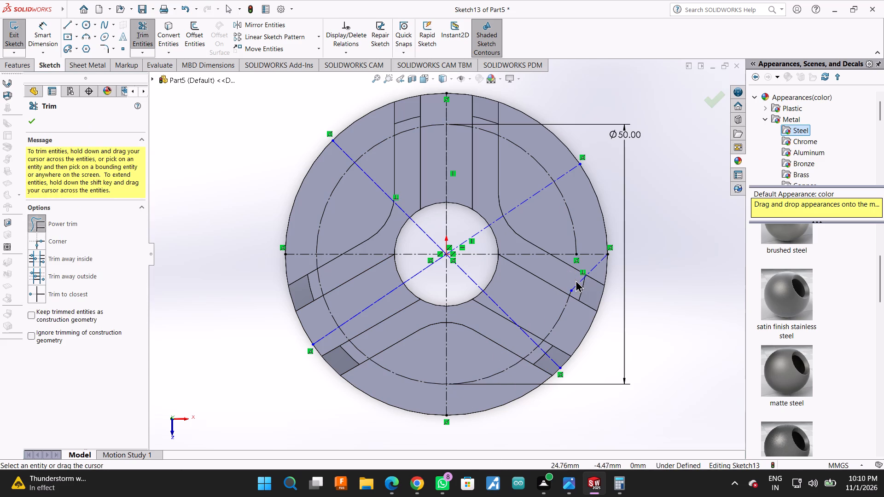
pyautogui.hotkey('ctrl', 'z')
# Trim away the last piece of the stray diagonal centreline between the construction circle and the flange edge.
pyautogui.scroll(-3, 490, 296)
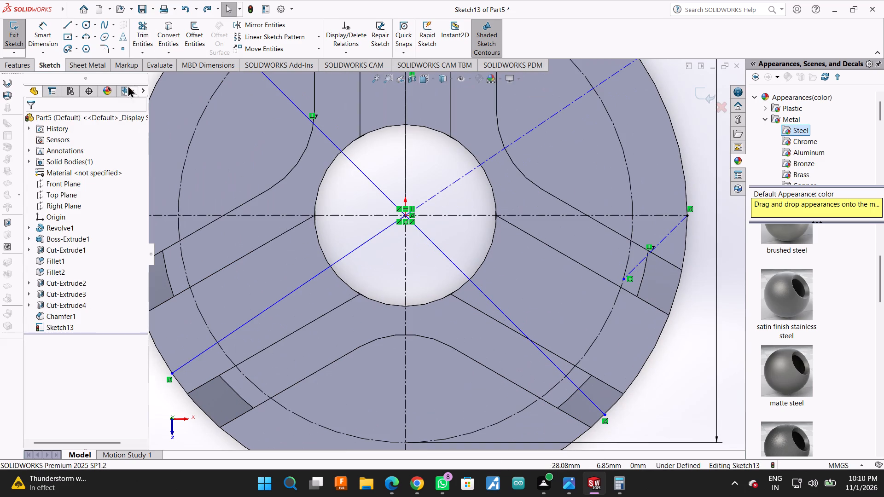
pyautogui.click(52, 28)
pyautogui.click(138, 22)
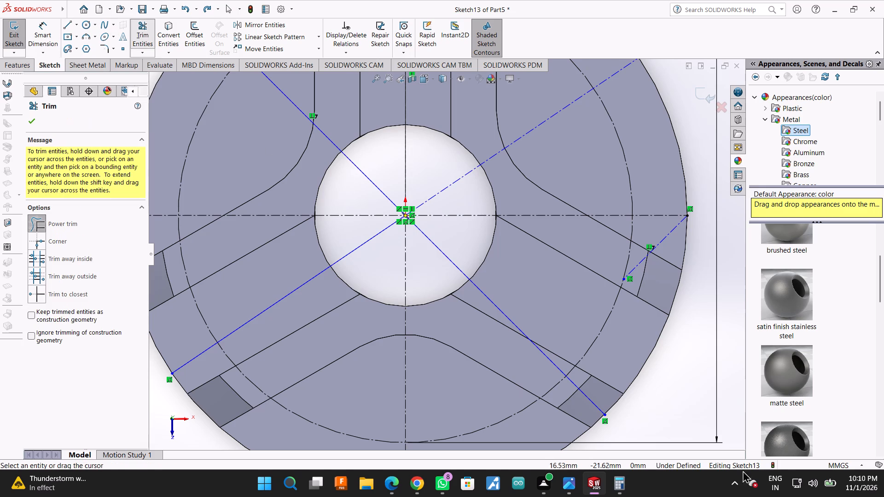
pyautogui.scroll(-2, 769, 386)
pyautogui.click(627, 257)
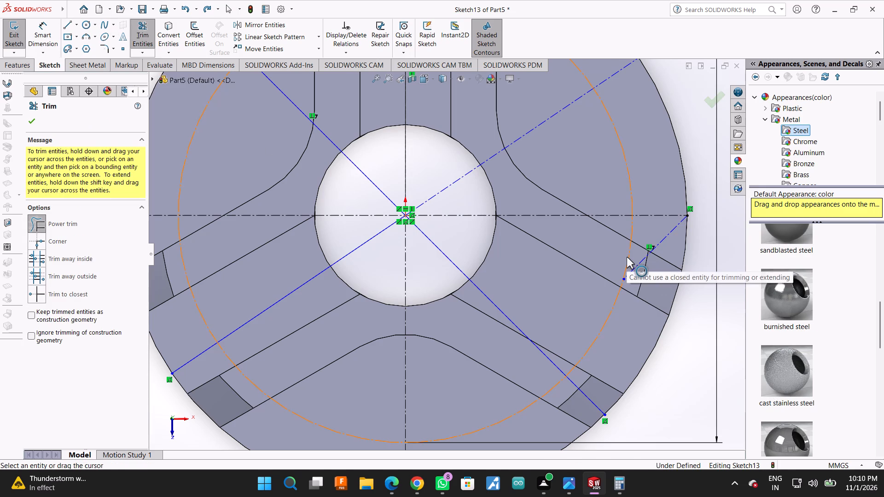
pyautogui.moveTo(633, 264); pyautogui.dragTo(642, 286)
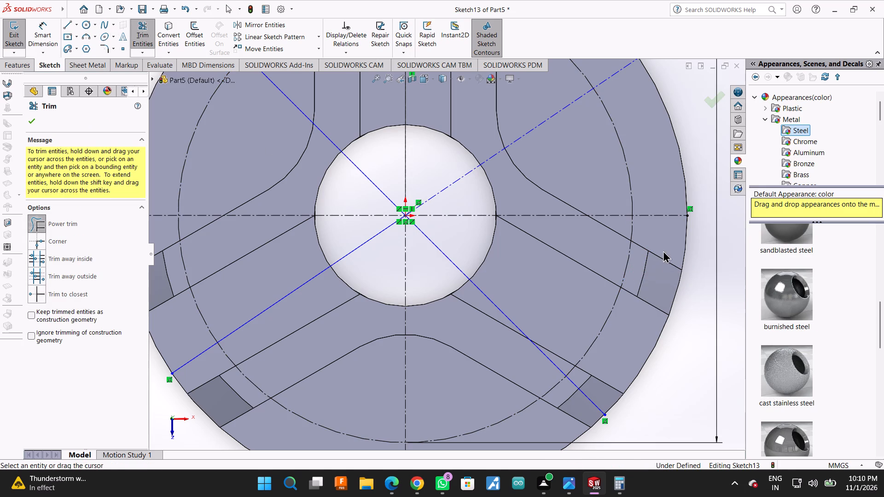
pyautogui.scroll(2, 664, 240)
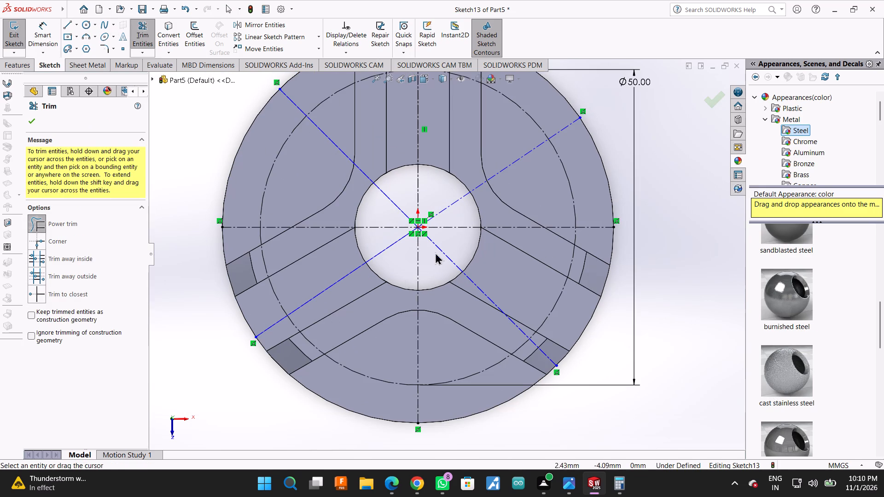
pyautogui.press('Escape')
# Dimension the angle between the horizontal centreline and the down-sloping diagonal centreline, trying 60° and undoing that value.
pyautogui.click(31, 28)
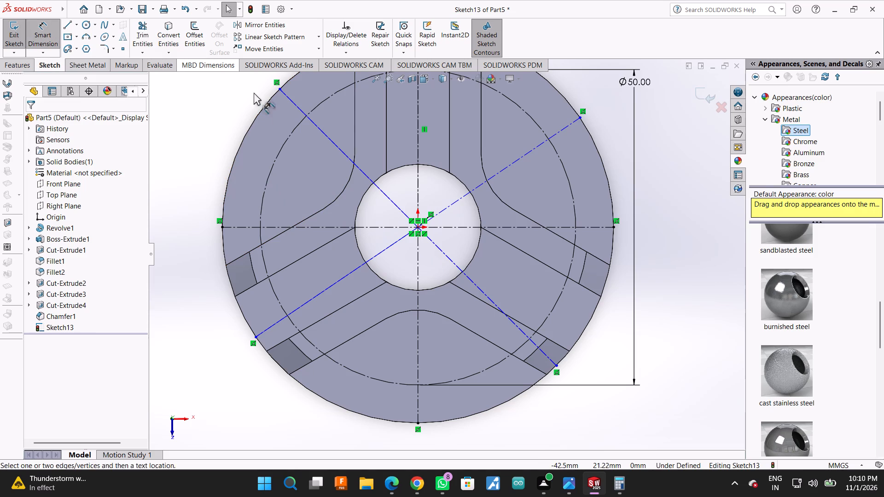
pyautogui.click(342, 229)
pyautogui.click(359, 169)
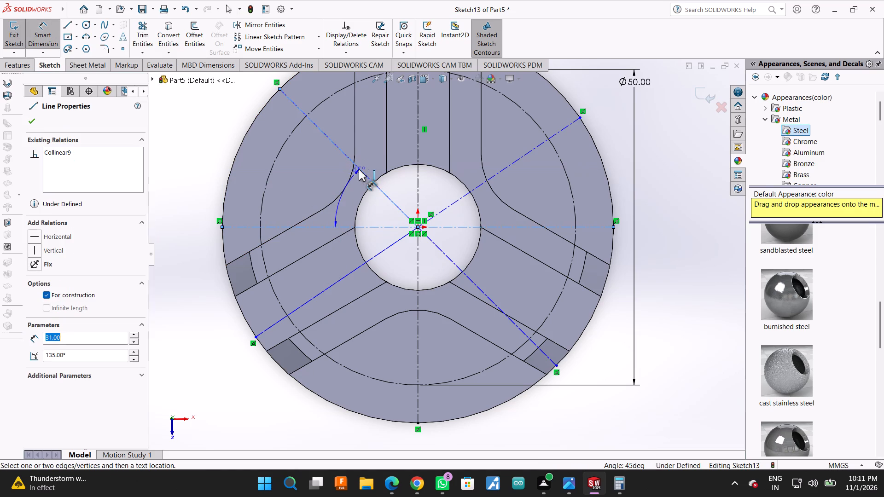
pyautogui.click(271, 169)
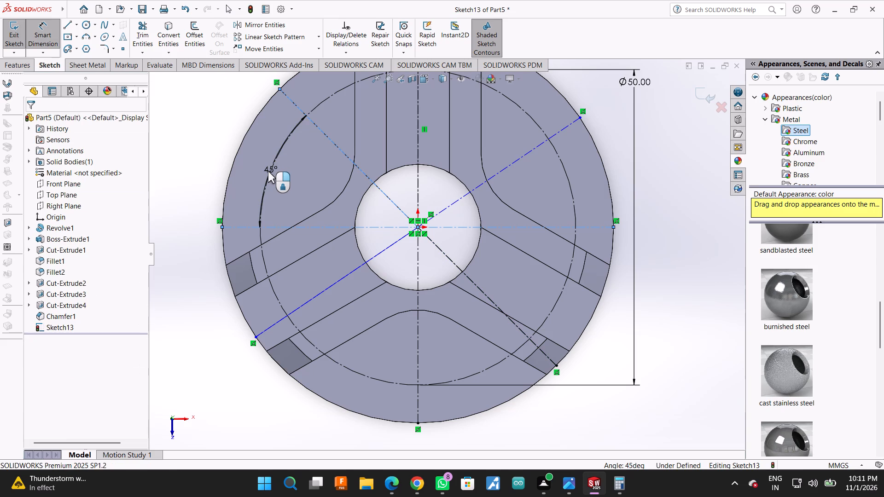
pyautogui.write('60')
pyautogui.press('Return')
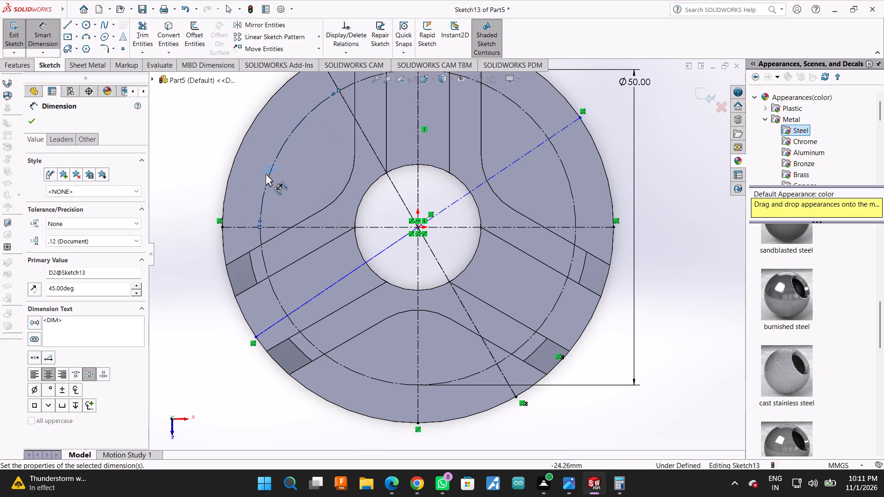
pyautogui.scroll(2, 295, 207)
pyautogui.scroll(-1, 398, 157)
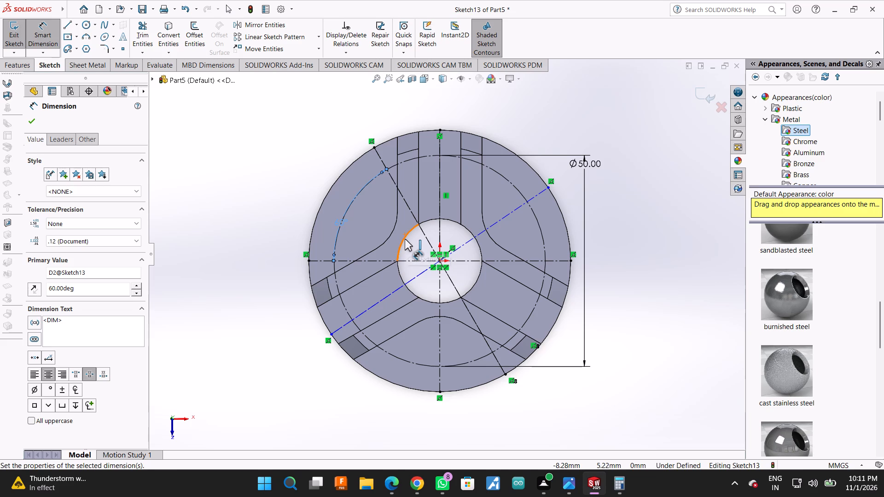
pyautogui.hotkey('ctrl', 'z')
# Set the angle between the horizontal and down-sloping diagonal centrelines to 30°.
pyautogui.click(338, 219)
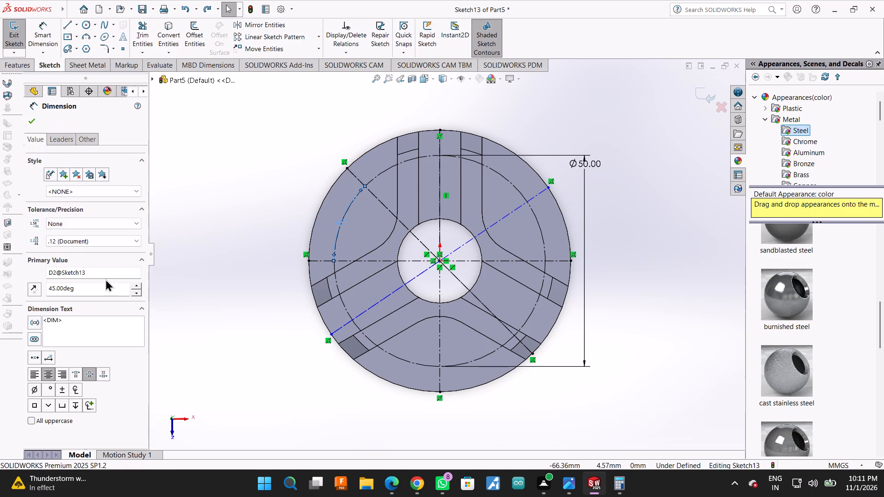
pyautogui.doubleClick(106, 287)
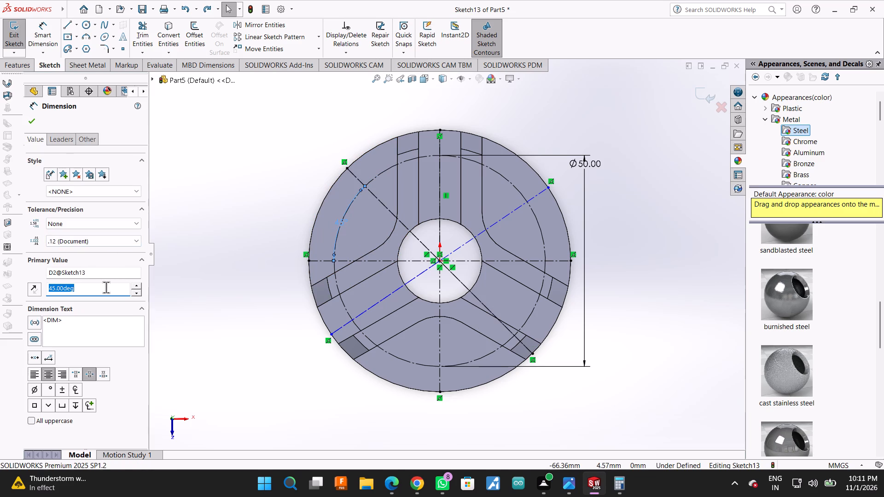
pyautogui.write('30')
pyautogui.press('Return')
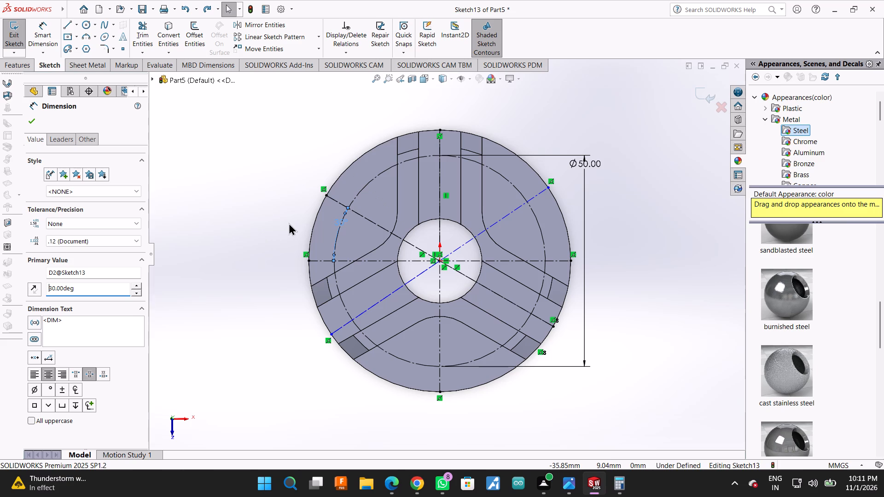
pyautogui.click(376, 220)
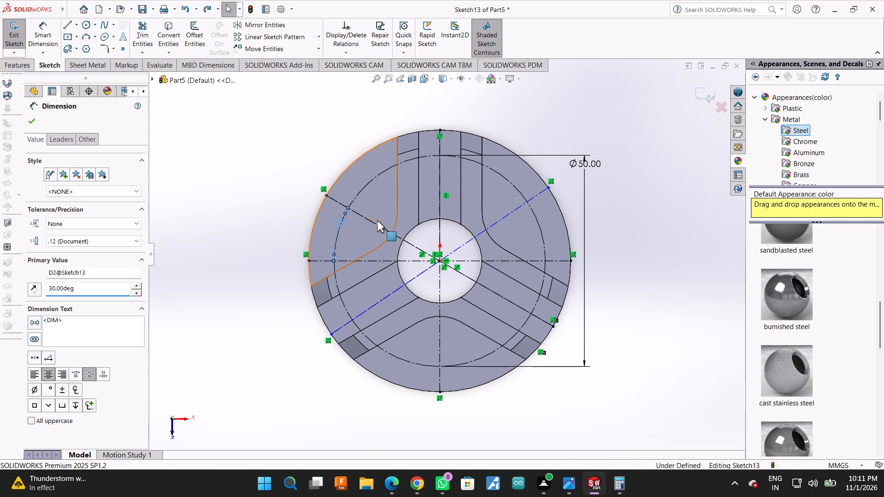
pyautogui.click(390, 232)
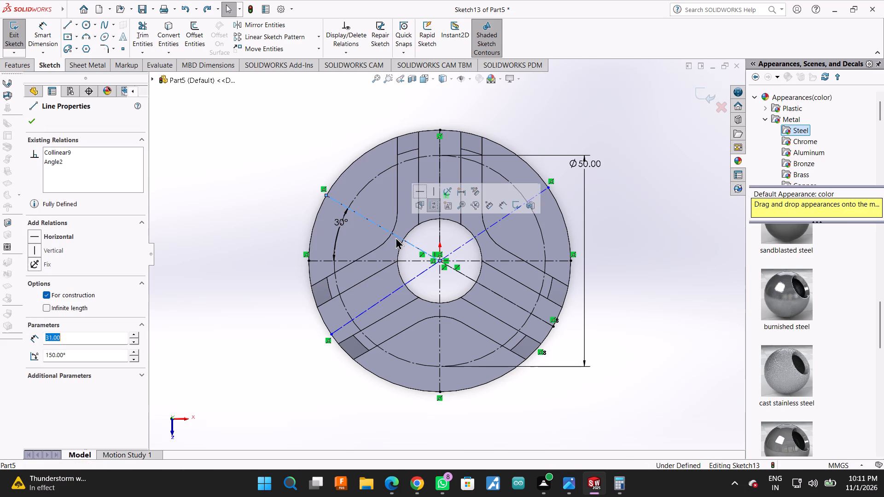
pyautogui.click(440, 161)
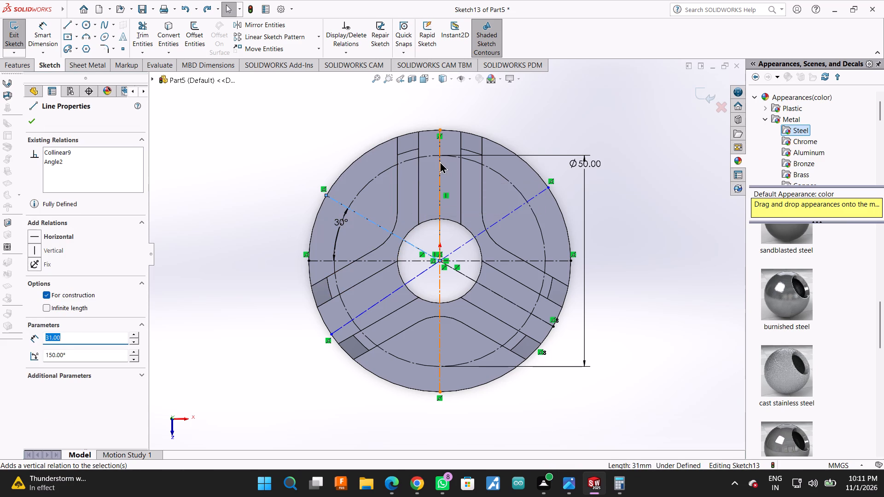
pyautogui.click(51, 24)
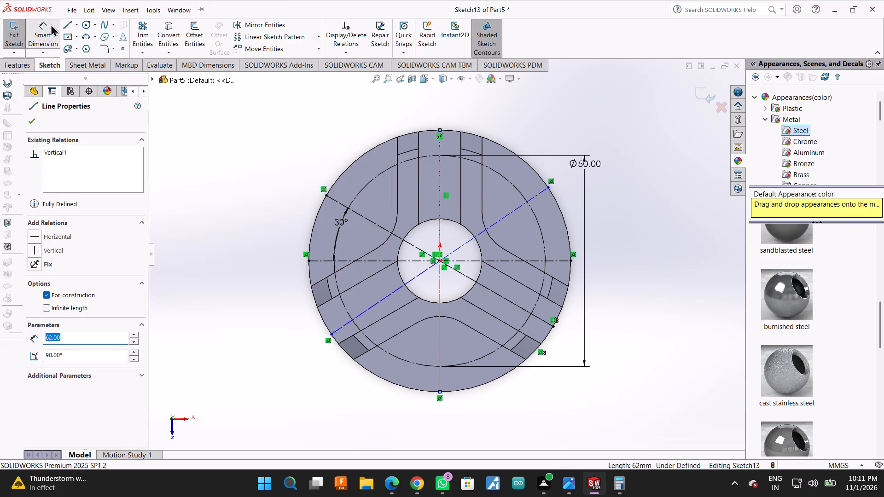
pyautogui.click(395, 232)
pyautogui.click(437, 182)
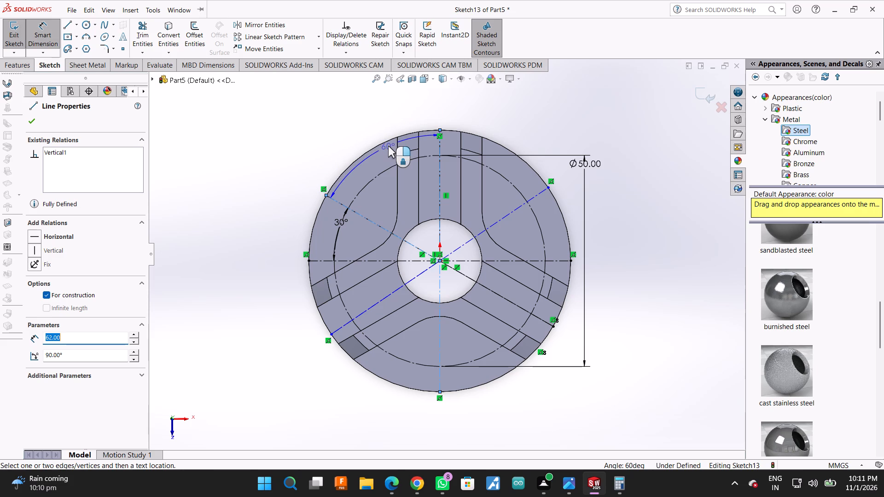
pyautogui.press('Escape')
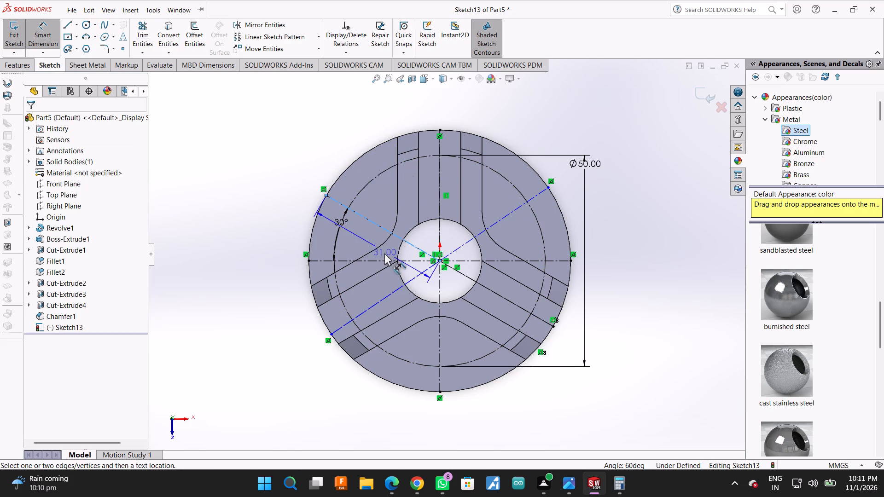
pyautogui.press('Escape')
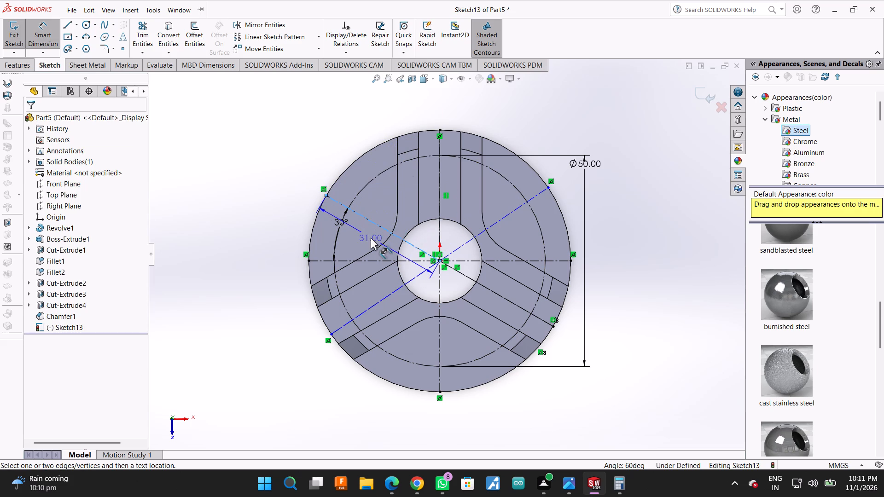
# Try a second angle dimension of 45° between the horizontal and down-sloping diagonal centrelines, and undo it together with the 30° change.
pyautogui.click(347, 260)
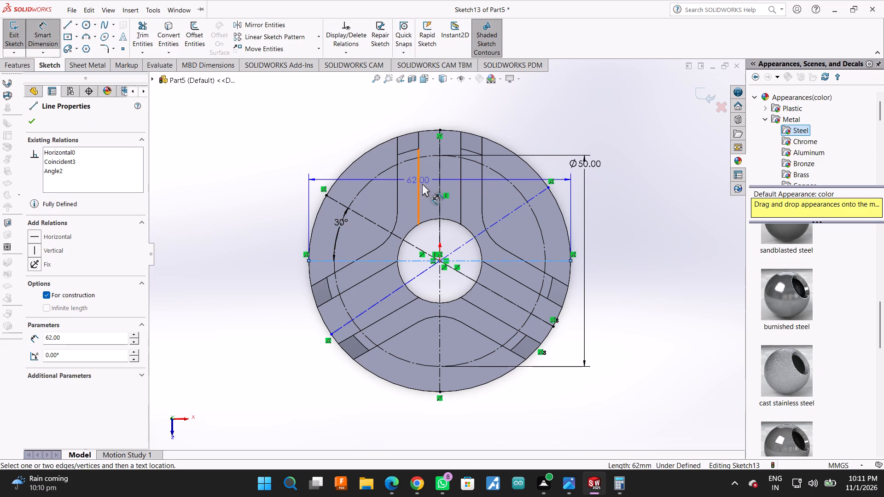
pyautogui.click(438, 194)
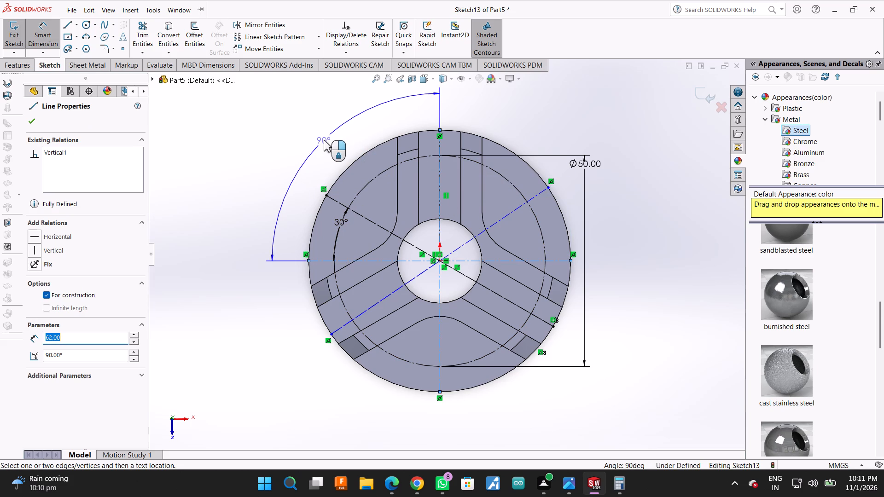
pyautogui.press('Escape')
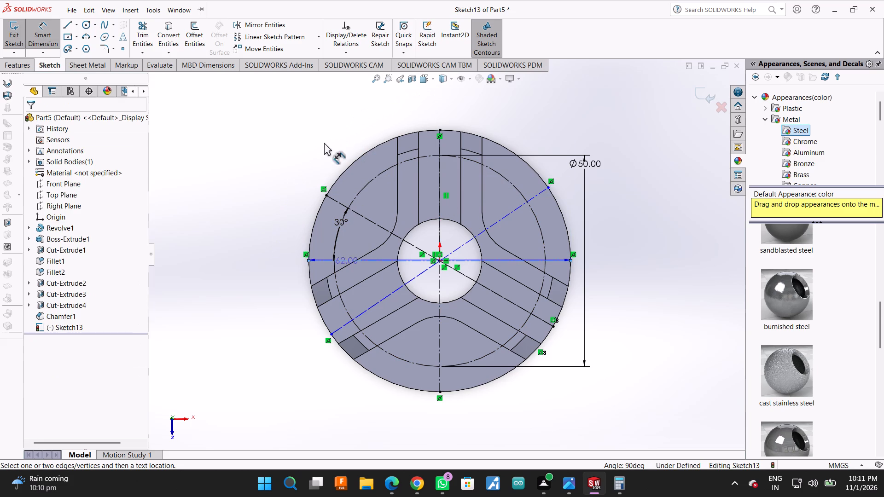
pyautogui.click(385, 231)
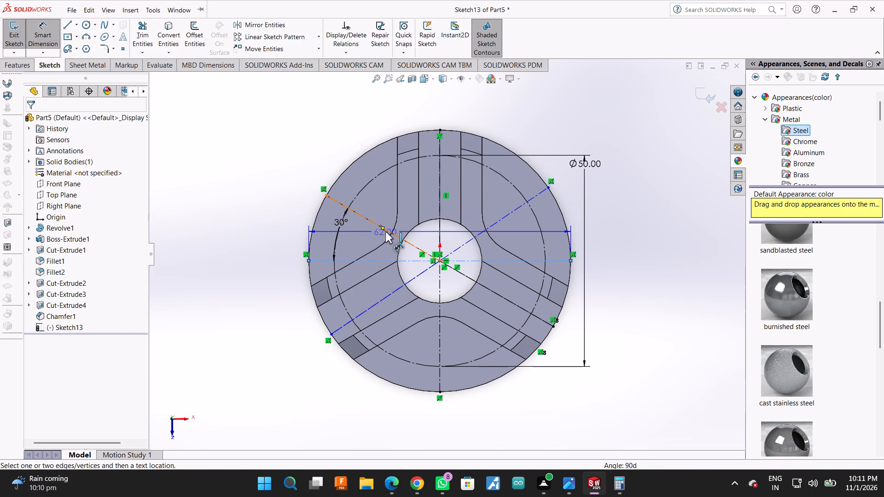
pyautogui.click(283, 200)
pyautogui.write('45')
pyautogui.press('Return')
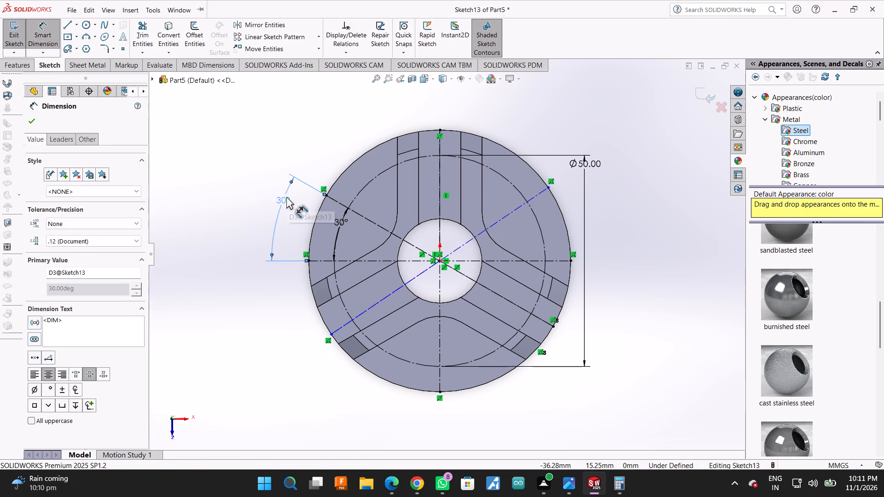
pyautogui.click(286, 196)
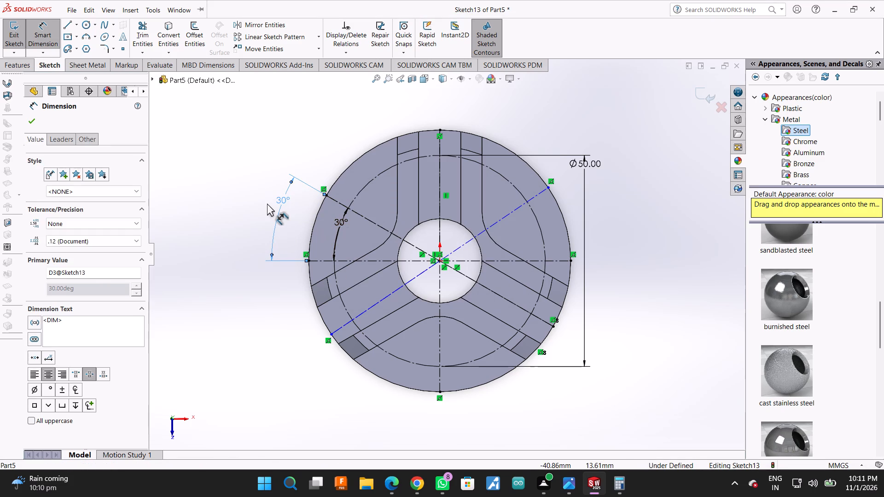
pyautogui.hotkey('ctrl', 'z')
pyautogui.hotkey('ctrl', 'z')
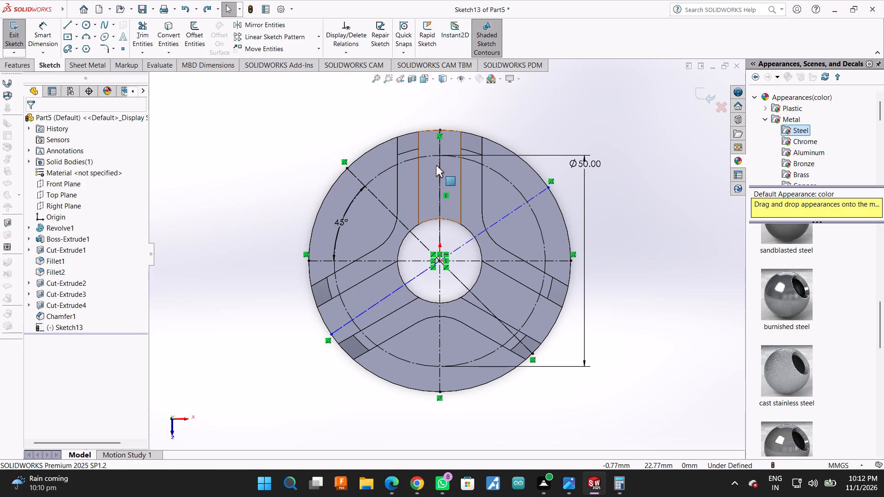
# Add a driven angle dimension between the down-sloping diagonal centreline and the vertical centreline.
pyautogui.click(48, 30)
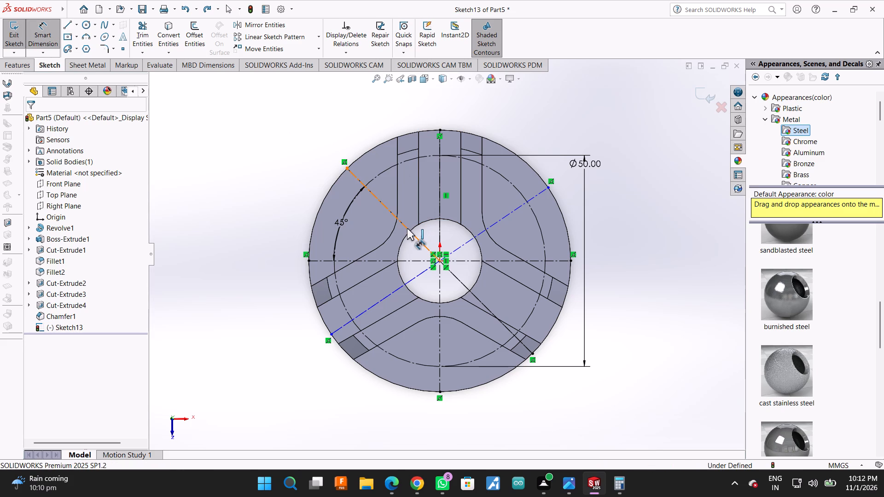
pyautogui.click(407, 228)
pyautogui.click(439, 199)
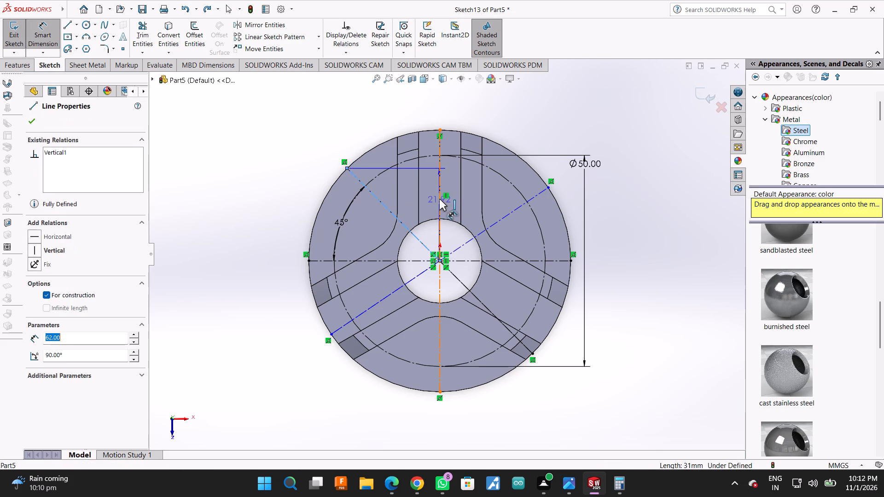
pyautogui.click(389, 111)
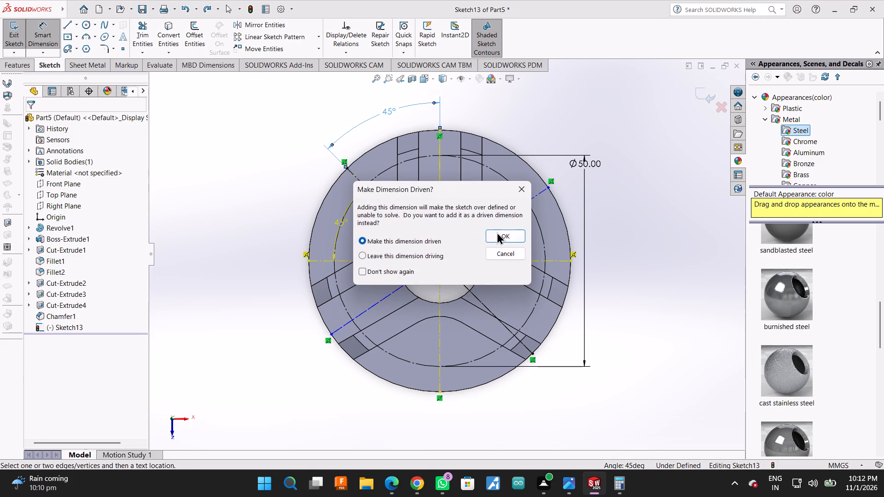
pyautogui.click(497, 232)
# Dimension the angle between the horizontal centreline and the up-sloping diagonal centreline, on the lower-left side of the flange, as 45°.
pyautogui.click(377, 260)
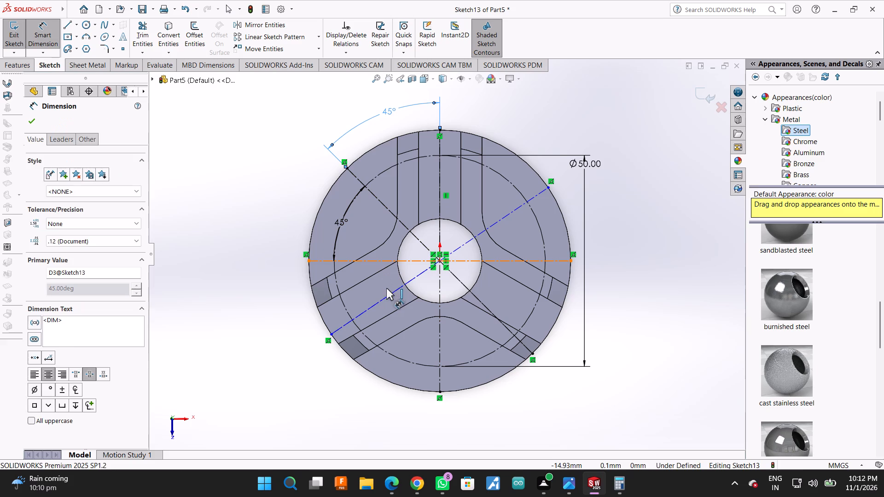
pyautogui.click(396, 292)
pyautogui.click(273, 332)
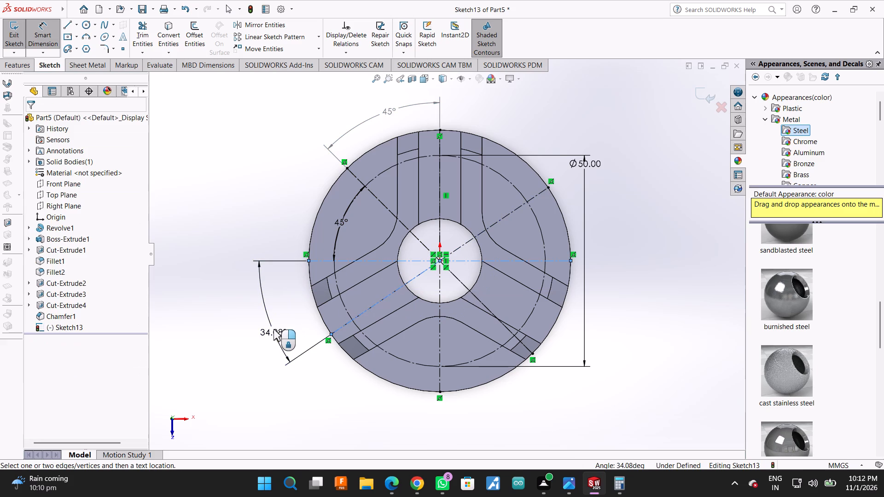
pyautogui.write('45')
pyautogui.press('Return')
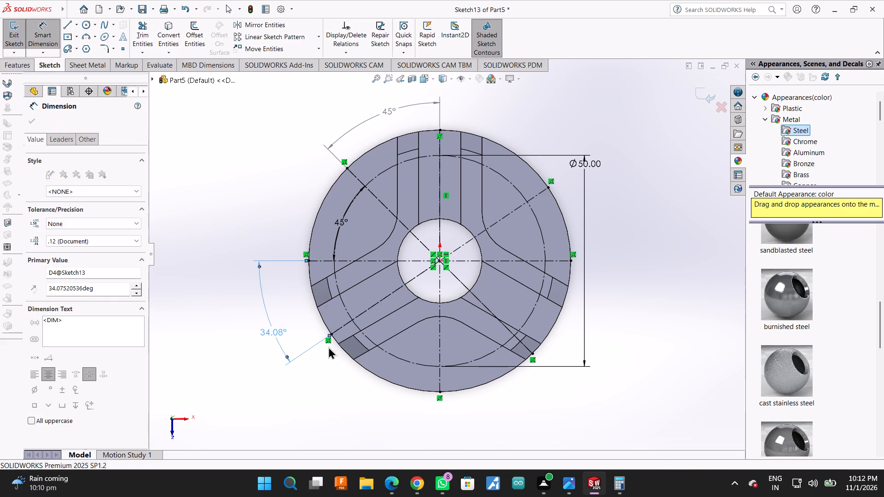
# Add a driven angle dimension between the lower half of the vertical centreline and the down-sloping diagonal centreline.
pyautogui.click(438, 359)
pyautogui.click(500, 321)
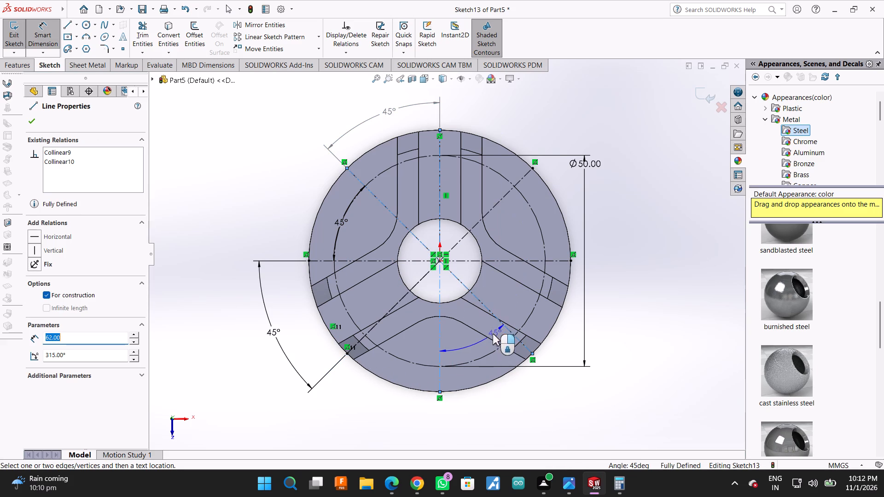
pyautogui.click(487, 336)
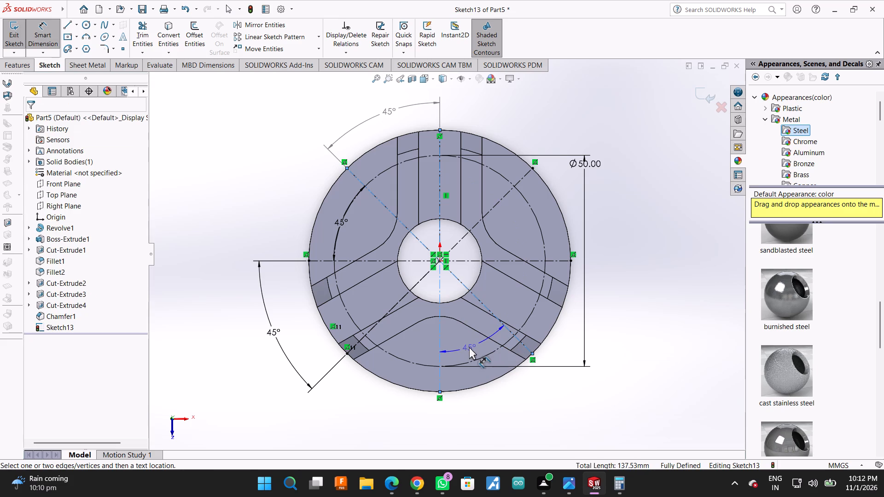
pyautogui.click(466, 350)
pyautogui.click(490, 231)
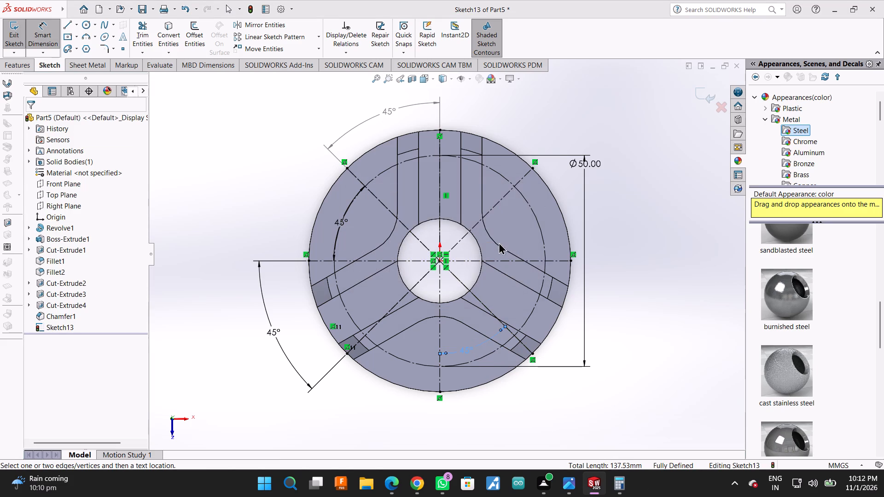
# Add a driven angle dimension between the horizontal centreline and the up-sloping diagonal centreline, on the upper-right side of the flange.
pyautogui.click(504, 261)
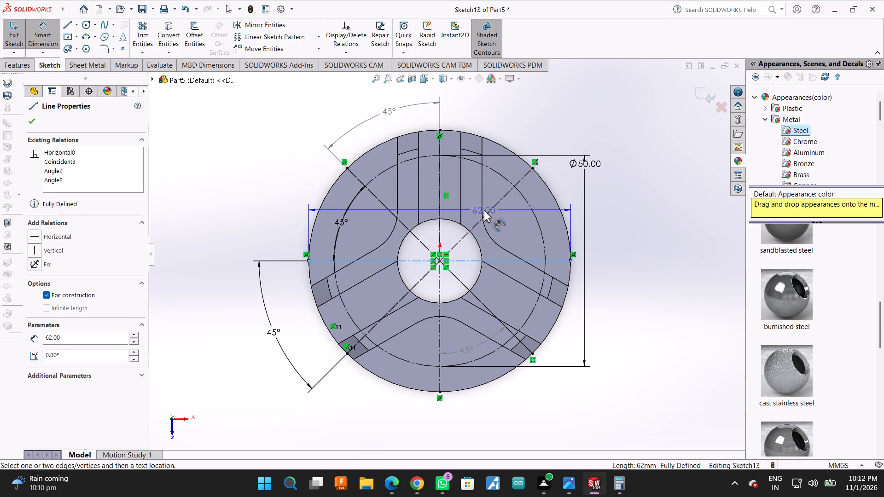
pyautogui.click(481, 218)
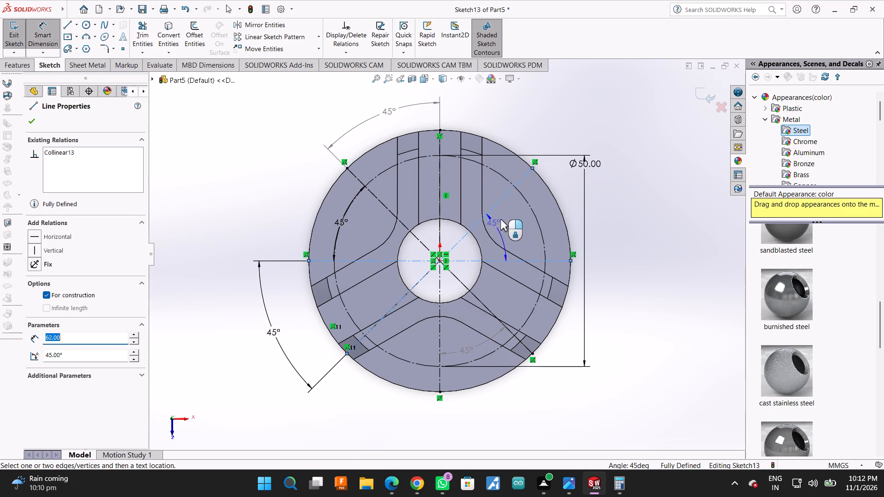
pyautogui.click(507, 214)
pyautogui.click(501, 235)
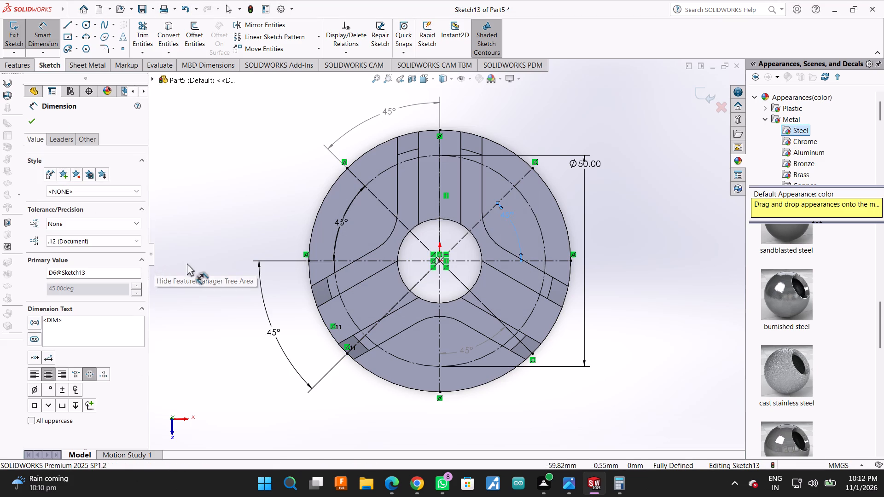
# Trim both ends of the two diagonal centrelines and the lower end of the vertical centreline back to the 50 mm construction circle.
pyautogui.click(85, 25)
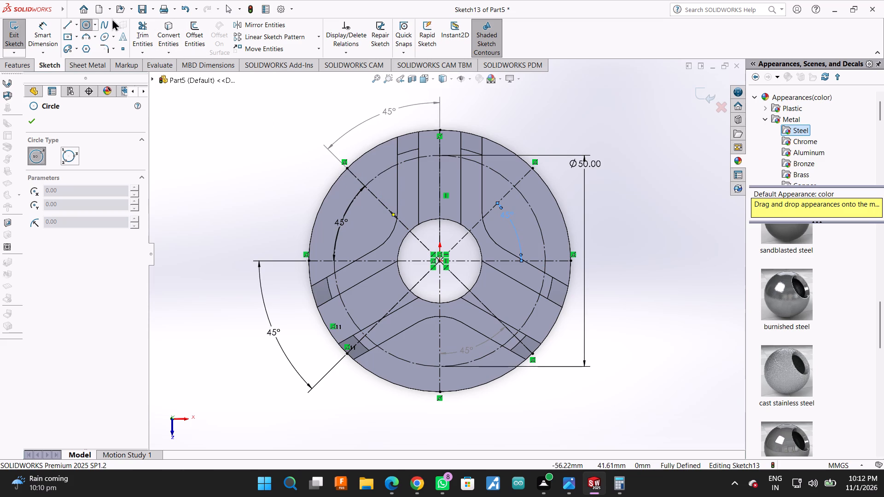
pyautogui.click(141, 23)
pyautogui.moveTo(367, 162); pyautogui.dragTo(344, 189)
pyautogui.moveTo(349, 338); pyautogui.dragTo(355, 339)
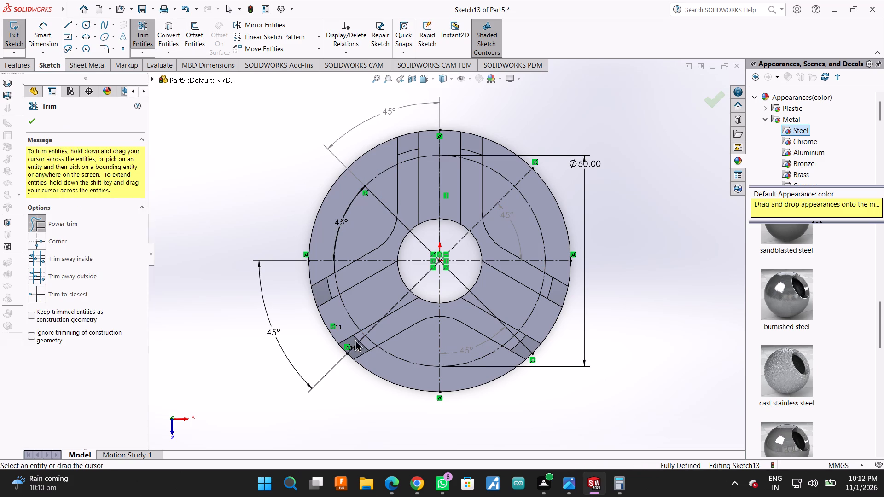
pyautogui.moveTo(355, 339); pyautogui.dragTo(370, 346)
pyautogui.moveTo(431, 374); pyautogui.dragTo(454, 381)
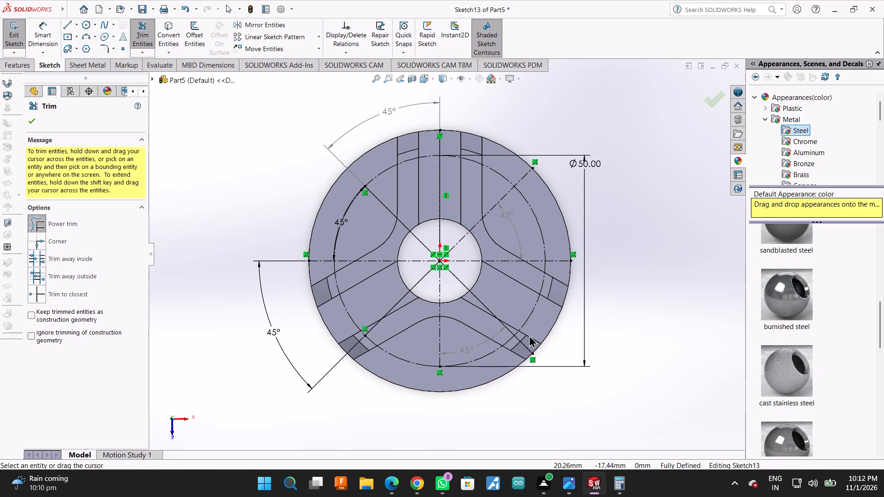
pyautogui.moveTo(535, 335); pyautogui.dragTo(519, 352)
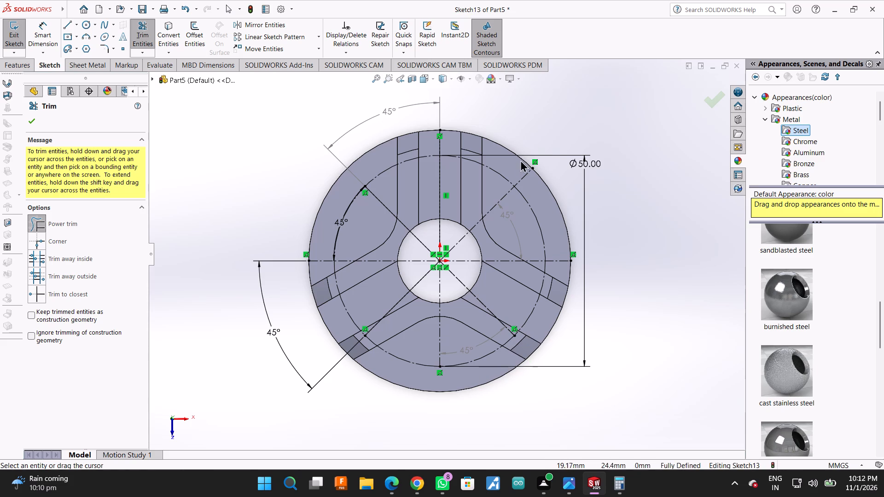
pyautogui.moveTo(520, 160); pyautogui.dragTo(558, 194)
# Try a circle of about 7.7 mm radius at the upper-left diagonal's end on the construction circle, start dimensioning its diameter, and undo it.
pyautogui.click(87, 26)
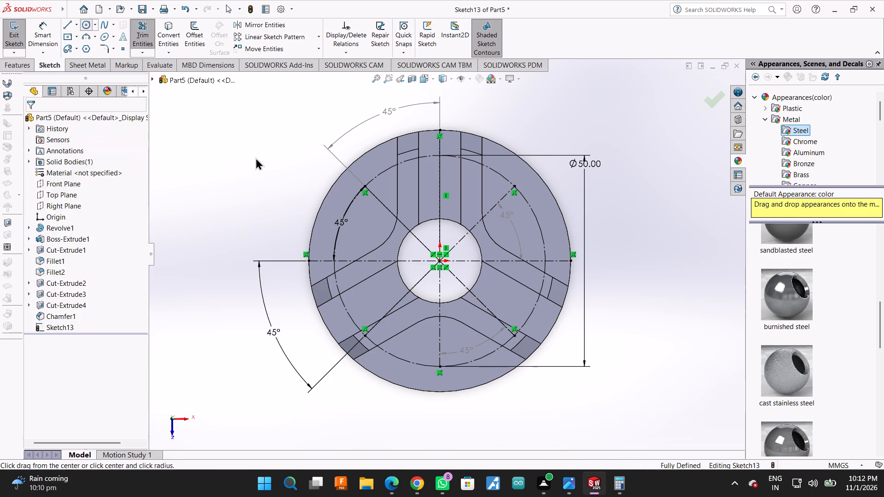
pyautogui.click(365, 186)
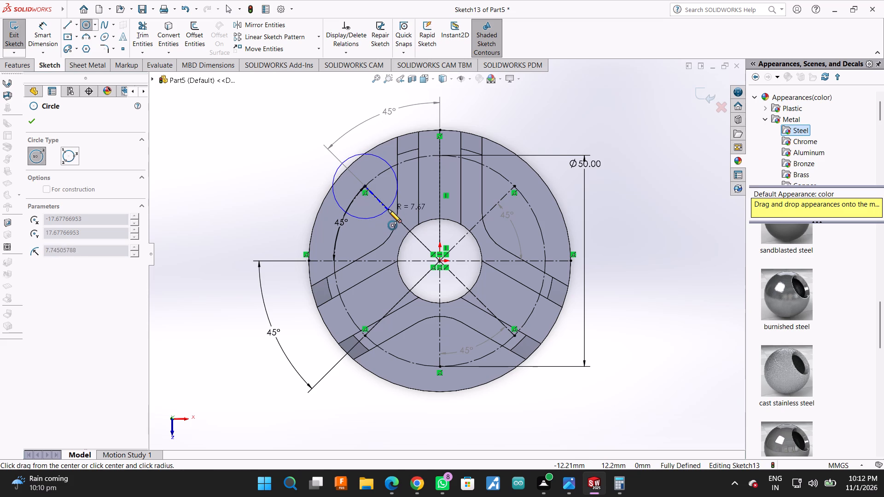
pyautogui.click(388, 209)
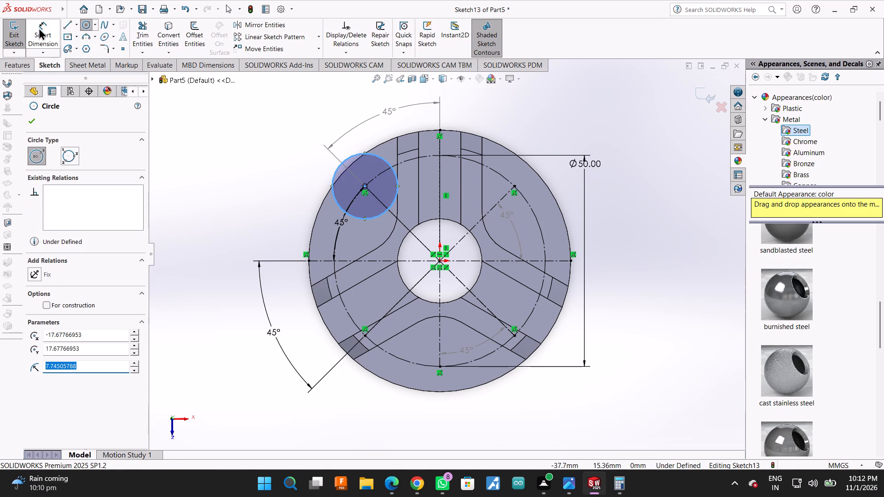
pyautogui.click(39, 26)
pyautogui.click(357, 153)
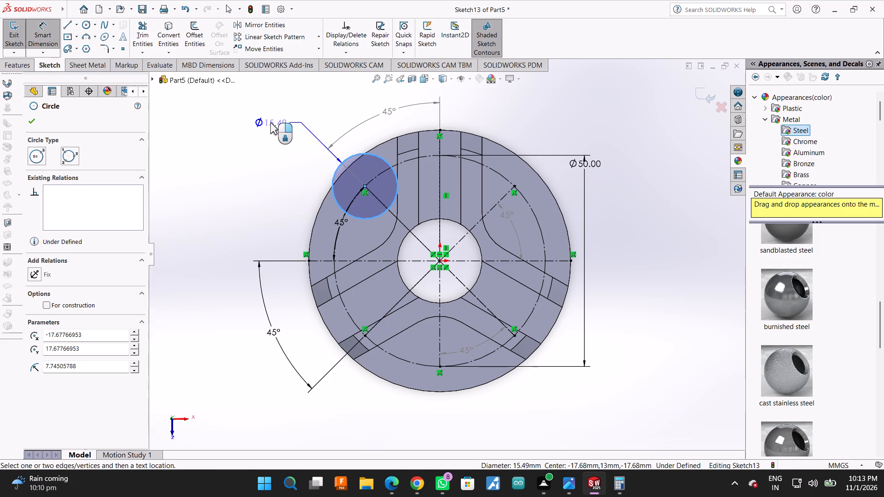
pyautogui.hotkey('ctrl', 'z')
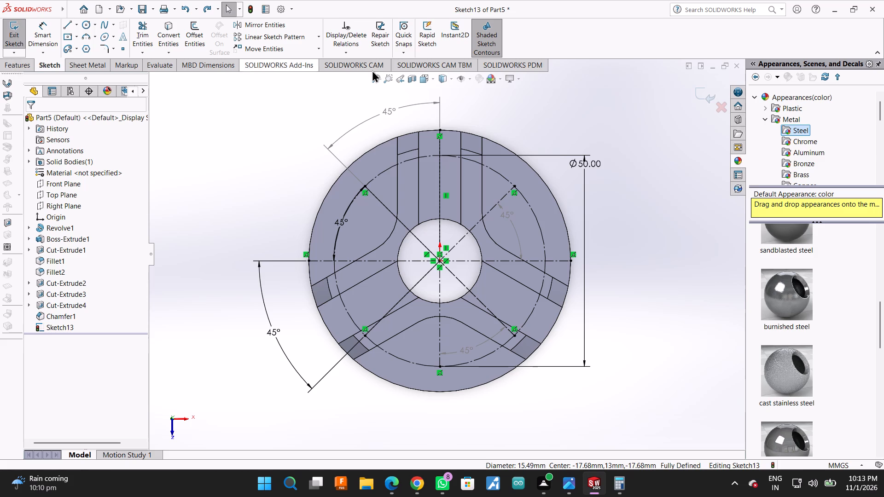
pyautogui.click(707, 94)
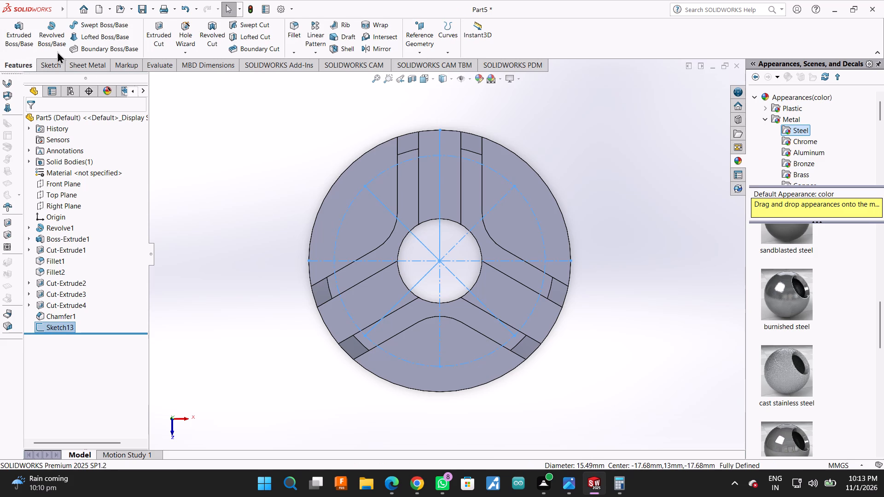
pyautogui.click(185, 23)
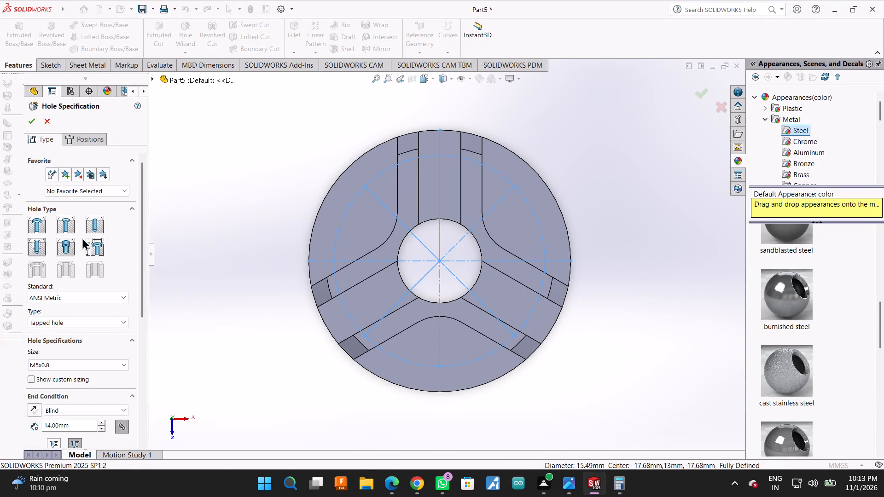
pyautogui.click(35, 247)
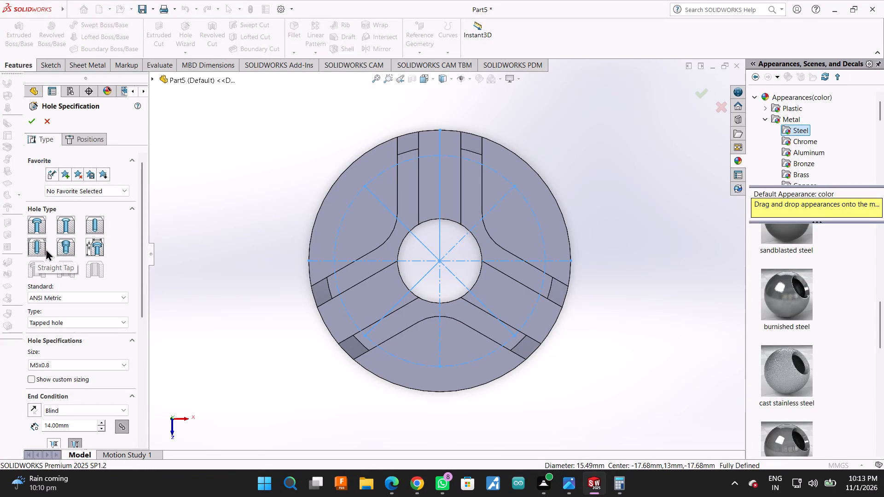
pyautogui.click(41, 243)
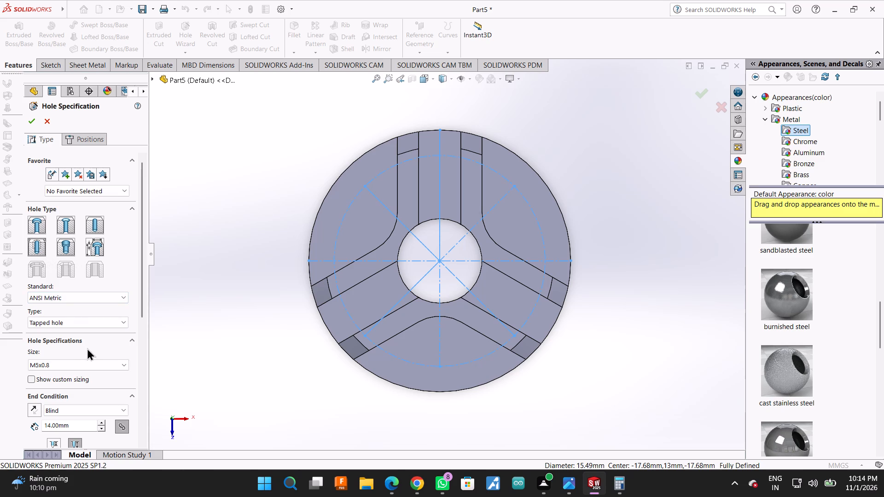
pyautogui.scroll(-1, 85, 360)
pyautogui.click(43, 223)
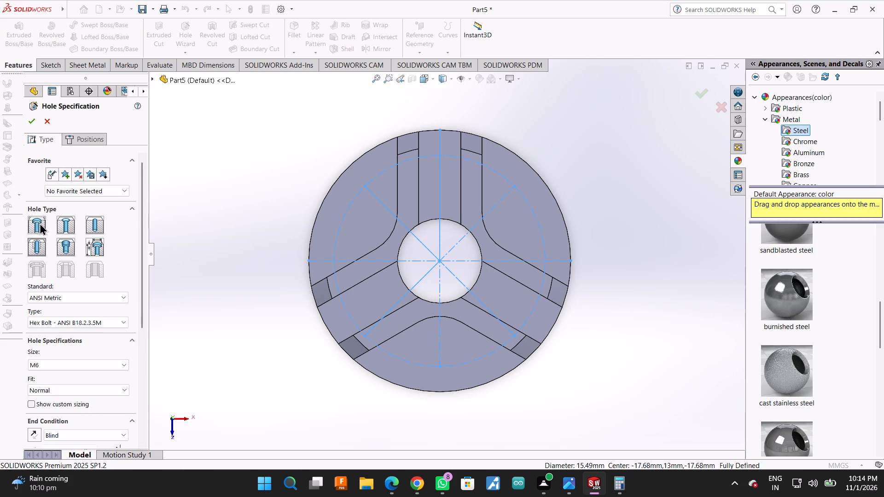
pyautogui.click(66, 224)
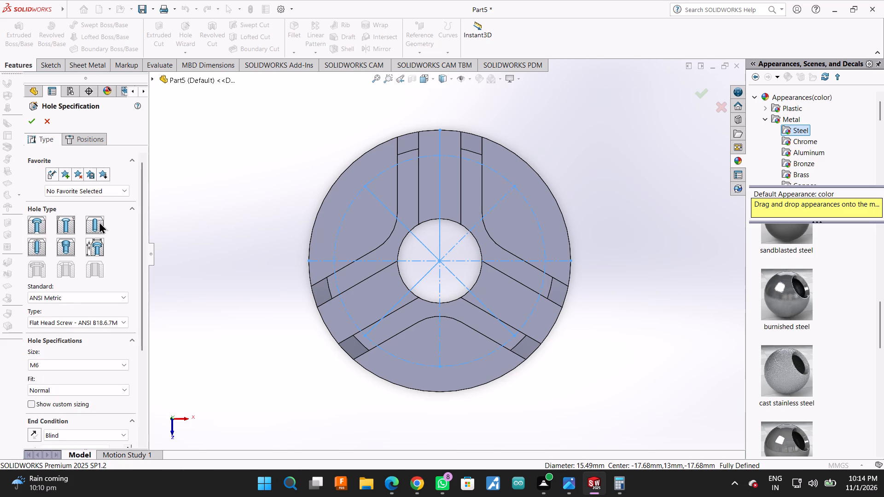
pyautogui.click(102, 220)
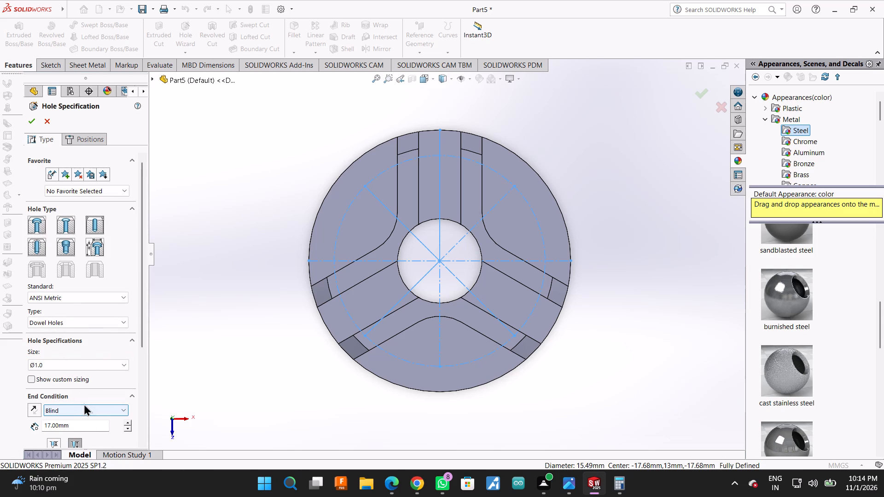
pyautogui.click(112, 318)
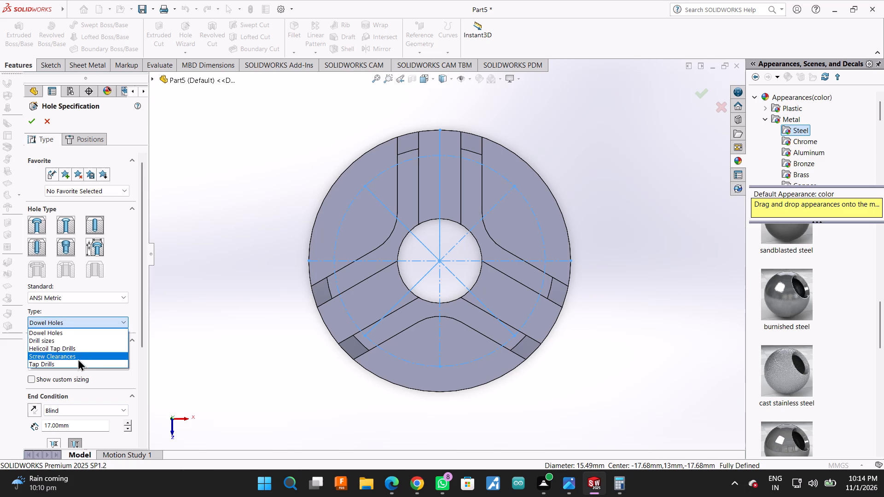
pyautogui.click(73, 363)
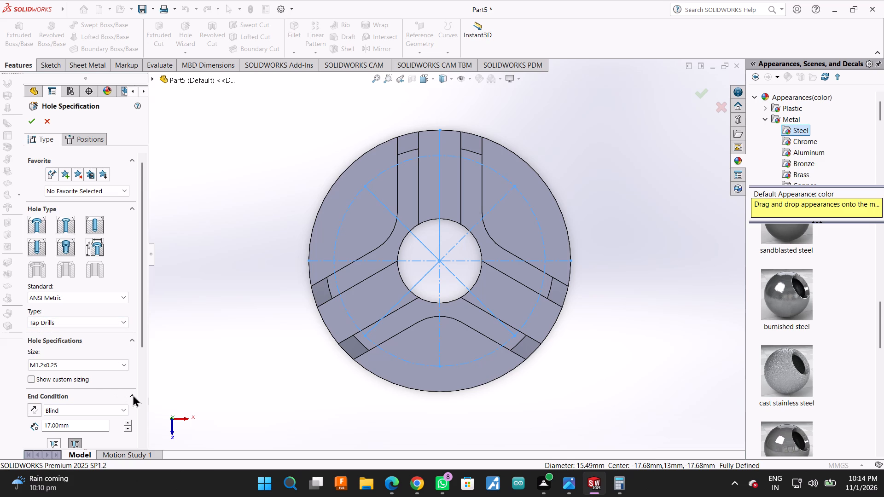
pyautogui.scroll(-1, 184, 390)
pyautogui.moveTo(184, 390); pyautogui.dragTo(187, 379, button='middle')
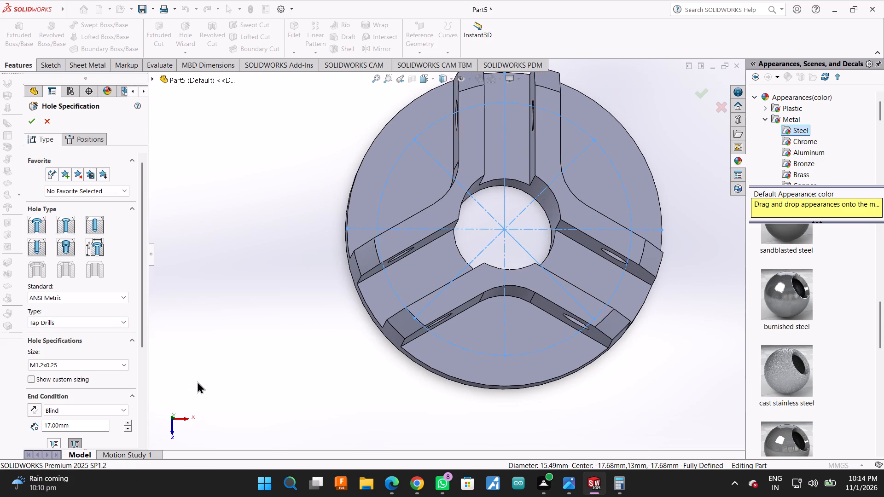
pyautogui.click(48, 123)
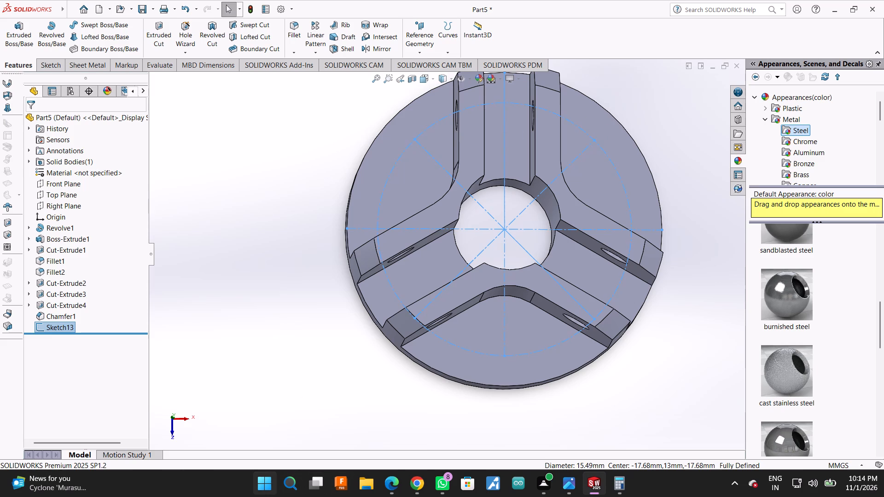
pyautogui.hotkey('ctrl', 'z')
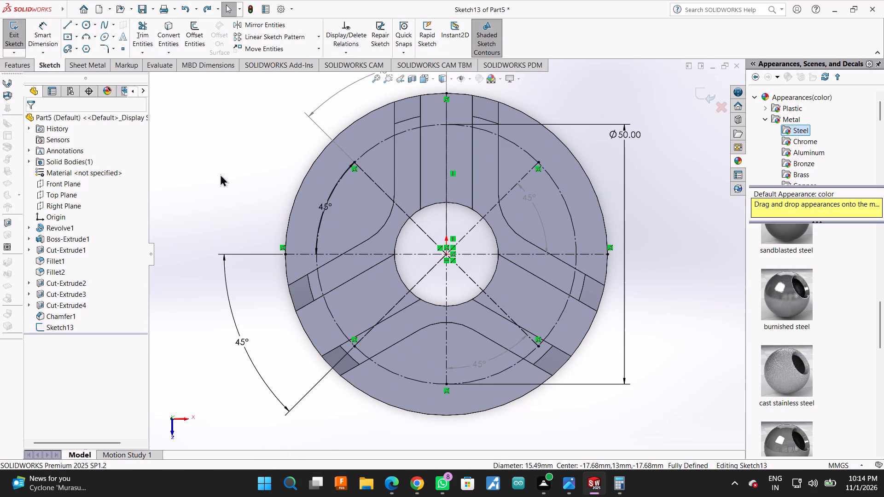
# Draw a circle of about 5.8 mm radius centred on the upper-left diagonal centreline's end on the 50 mm construction circle.
pyautogui.click(83, 21)
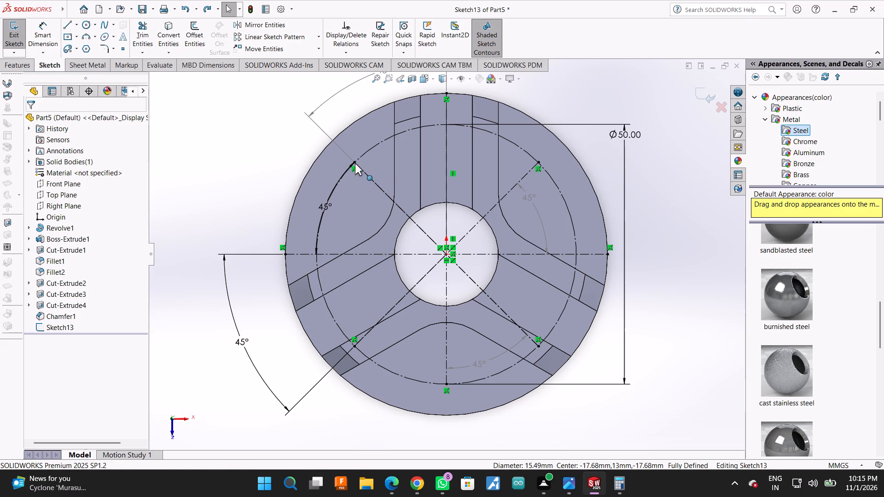
pyautogui.click(355, 161)
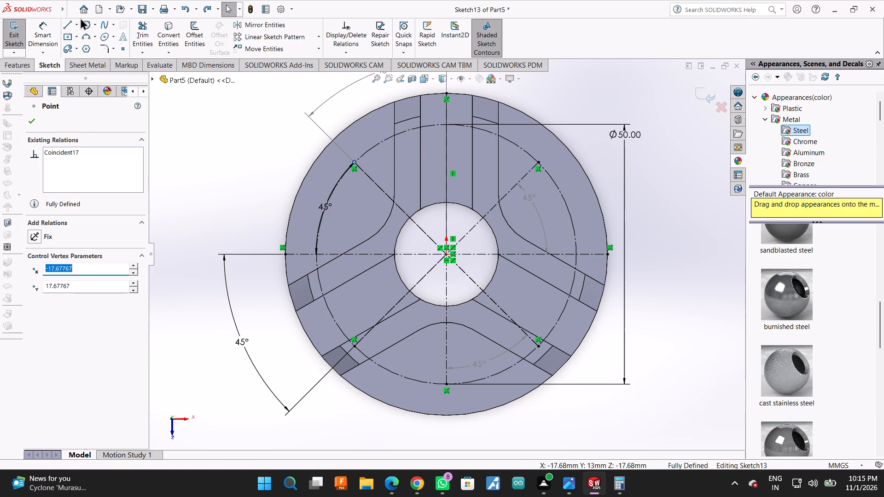
pyautogui.click(81, 25)
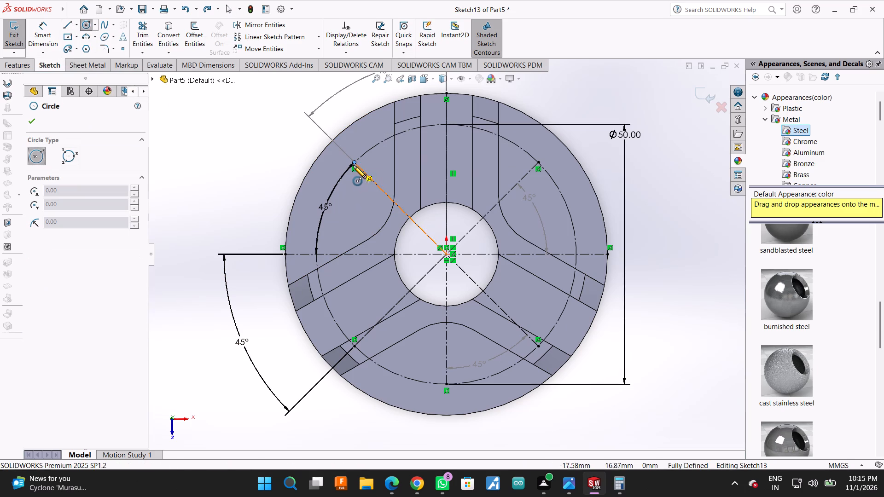
pyautogui.click(353, 161)
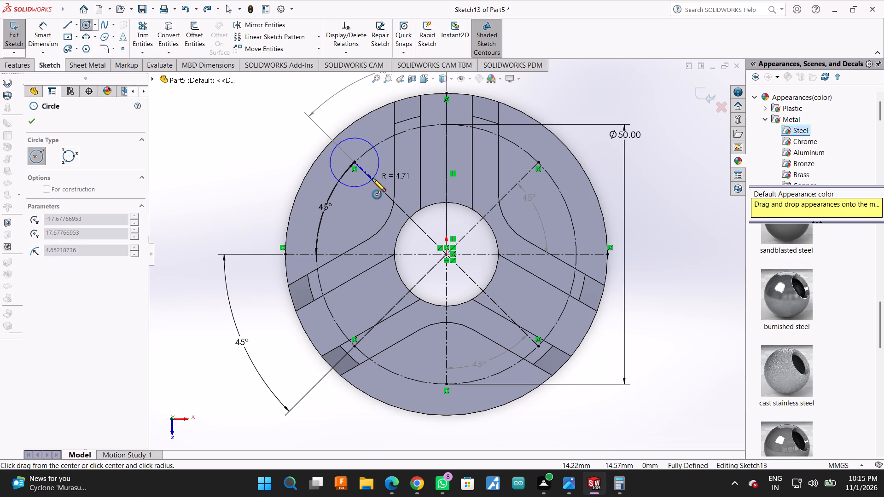
pyautogui.click(376, 183)
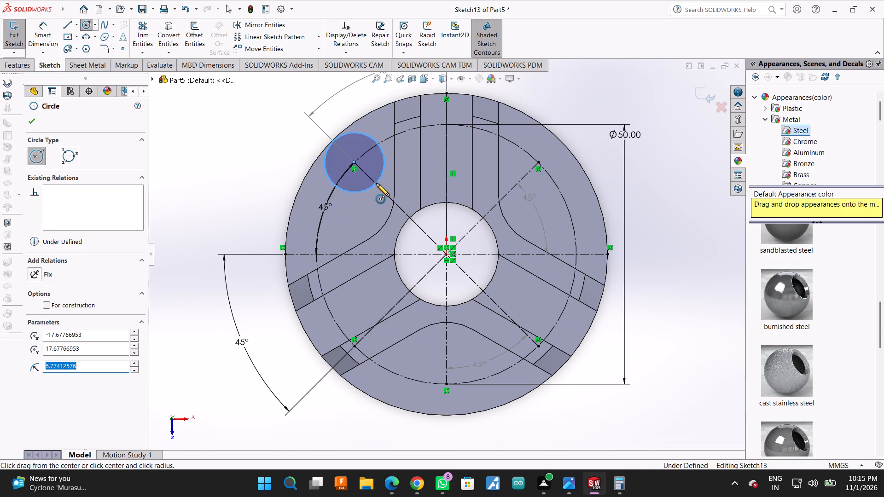
# Dimension the new circle's diameter as 9.5 mm.
pyautogui.click(46, 20)
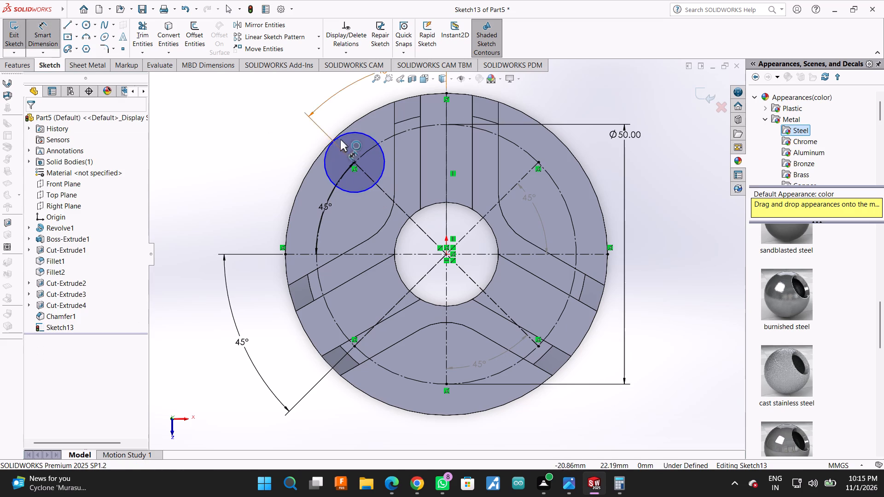
pyautogui.click(345, 133)
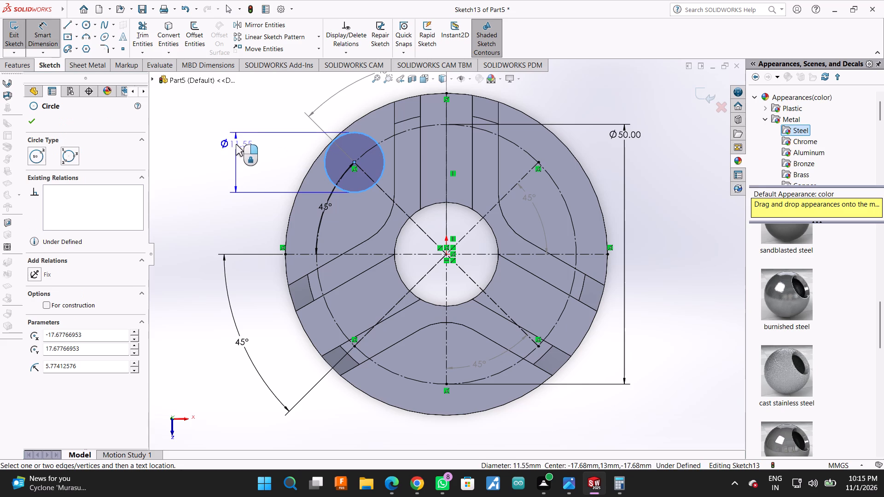
pyautogui.click(236, 144)
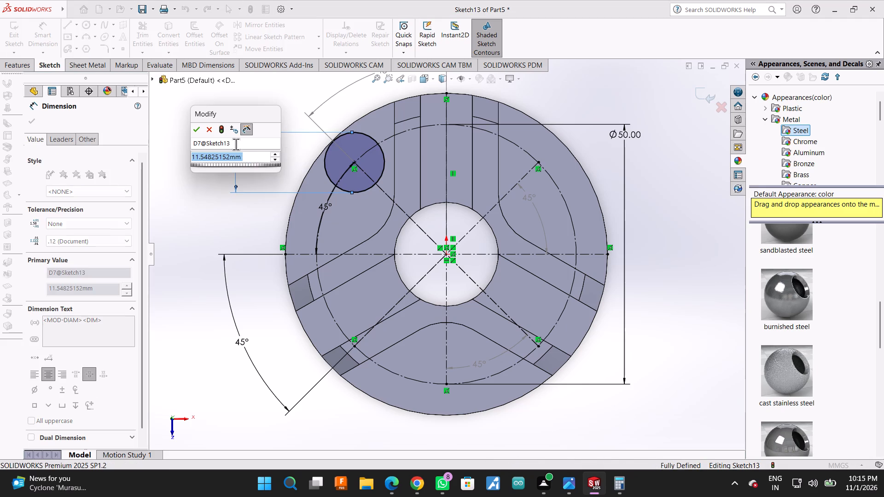
pyautogui.write('9.5')
pyautogui.press('Return')
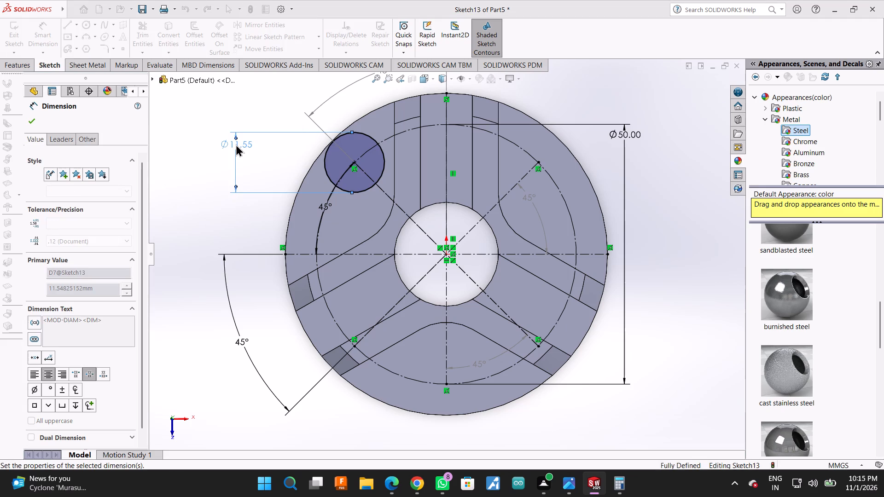
pyautogui.click(27, 117)
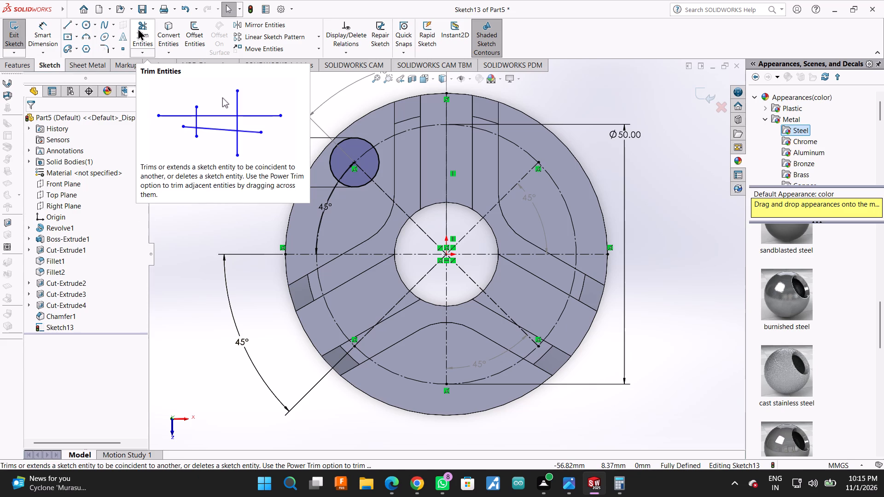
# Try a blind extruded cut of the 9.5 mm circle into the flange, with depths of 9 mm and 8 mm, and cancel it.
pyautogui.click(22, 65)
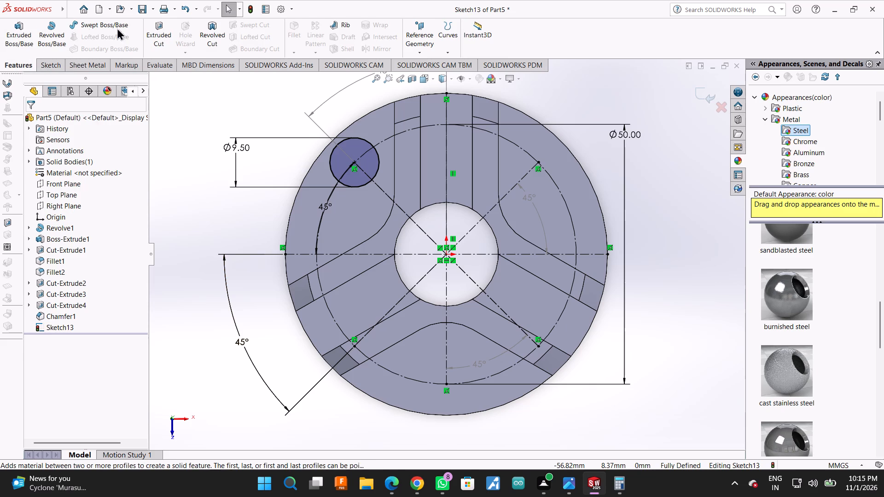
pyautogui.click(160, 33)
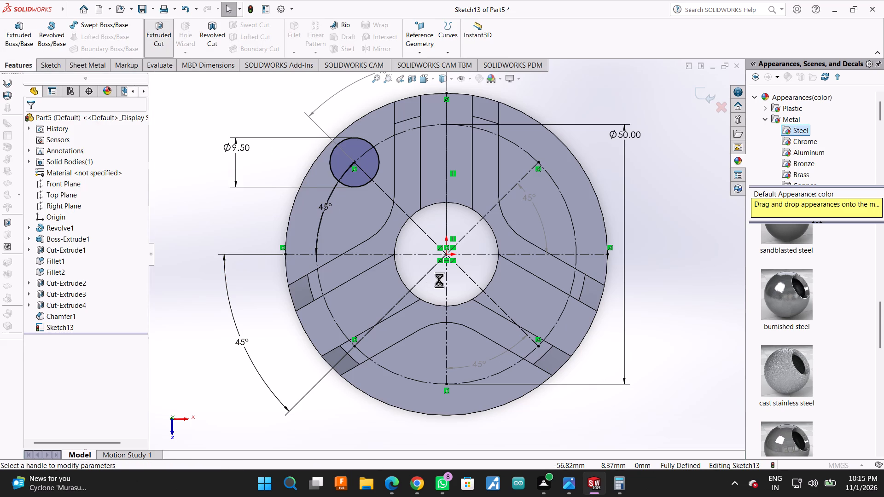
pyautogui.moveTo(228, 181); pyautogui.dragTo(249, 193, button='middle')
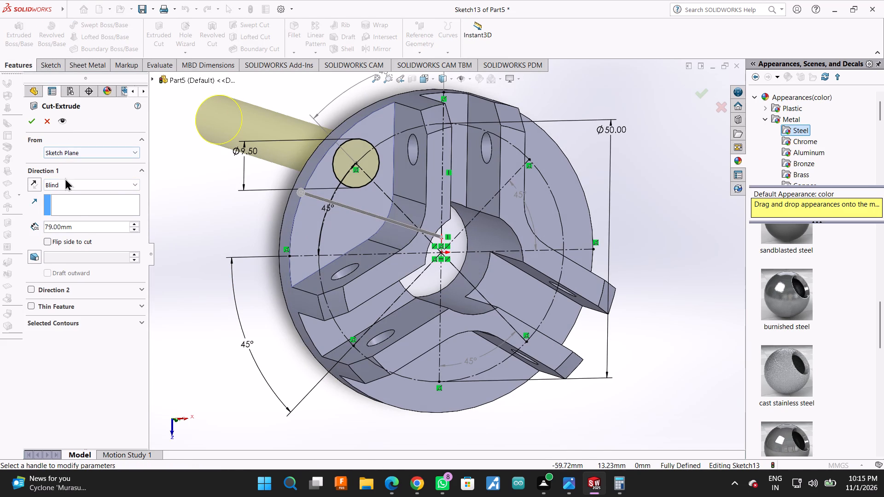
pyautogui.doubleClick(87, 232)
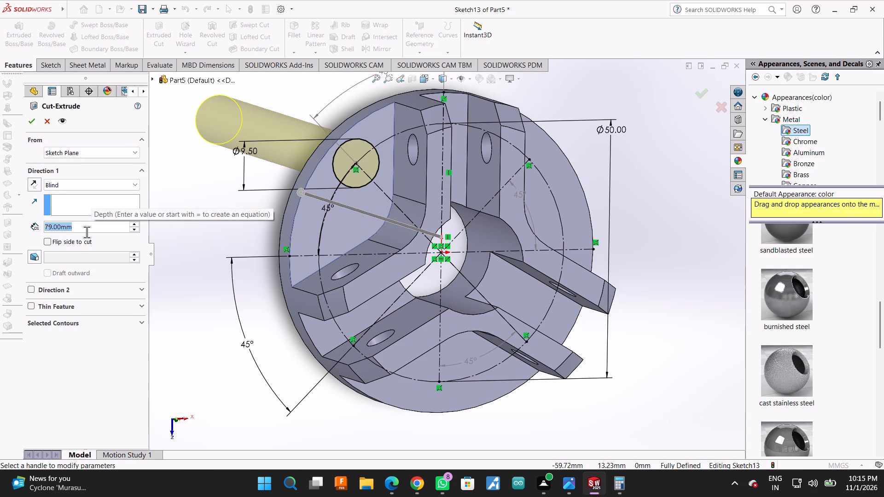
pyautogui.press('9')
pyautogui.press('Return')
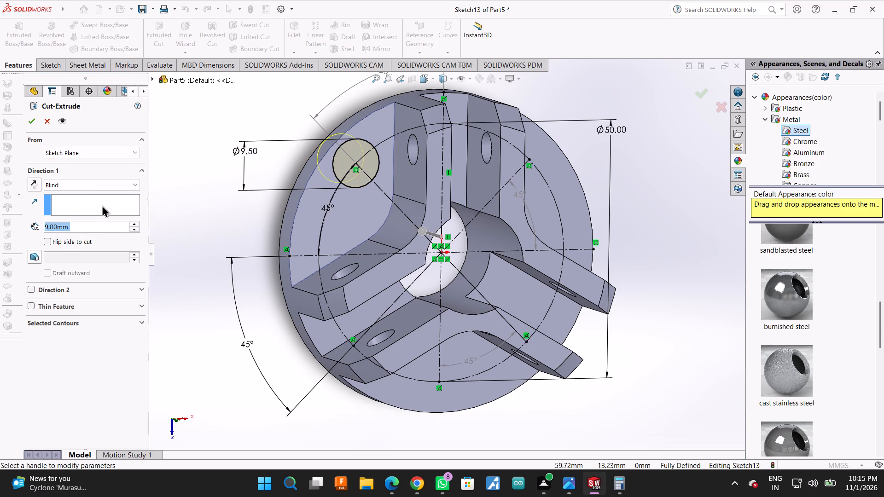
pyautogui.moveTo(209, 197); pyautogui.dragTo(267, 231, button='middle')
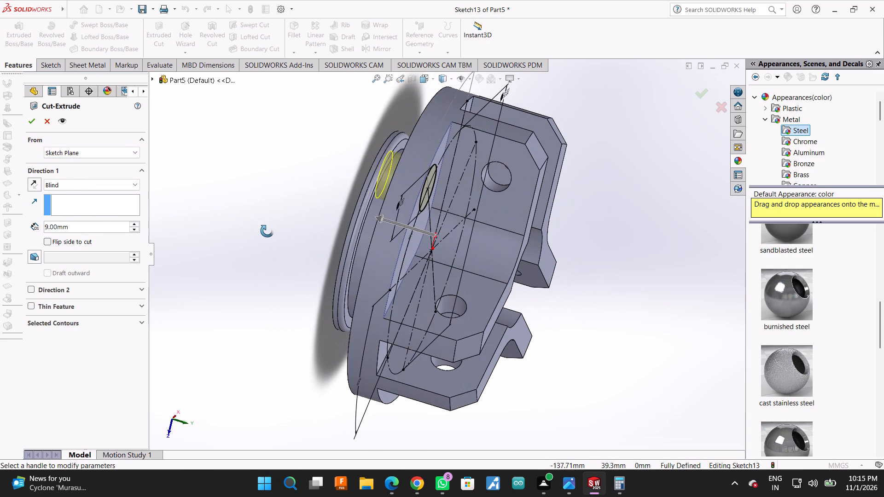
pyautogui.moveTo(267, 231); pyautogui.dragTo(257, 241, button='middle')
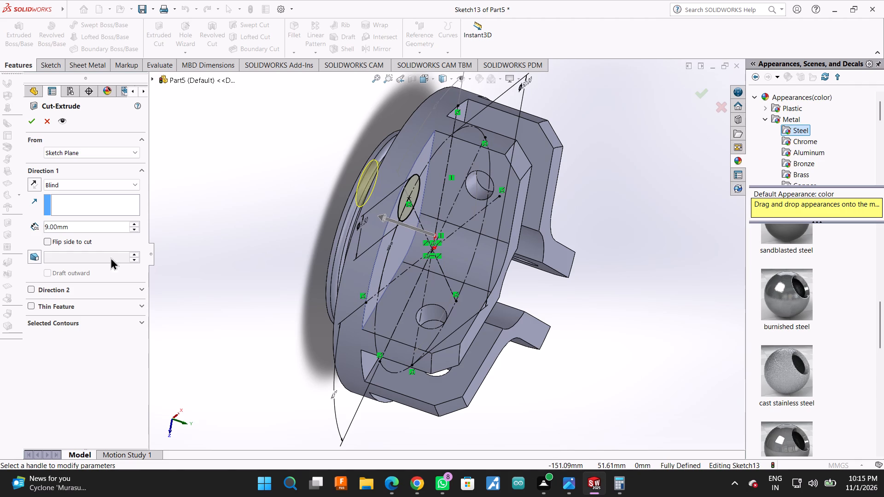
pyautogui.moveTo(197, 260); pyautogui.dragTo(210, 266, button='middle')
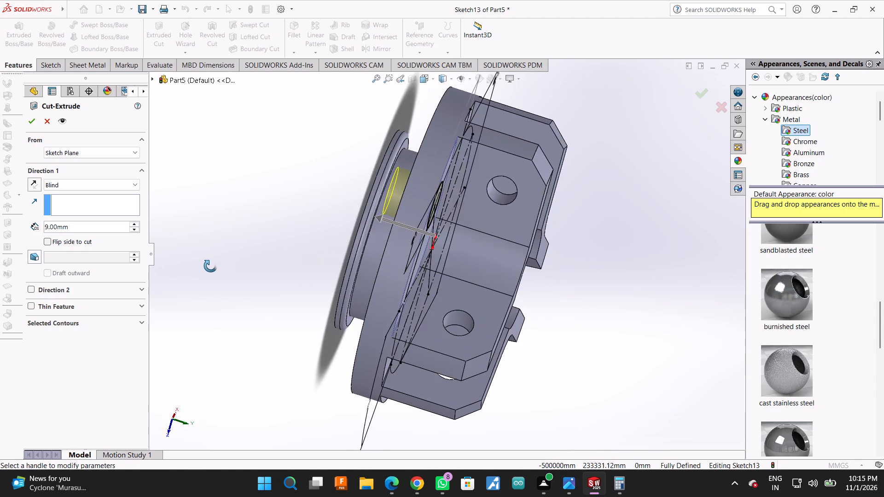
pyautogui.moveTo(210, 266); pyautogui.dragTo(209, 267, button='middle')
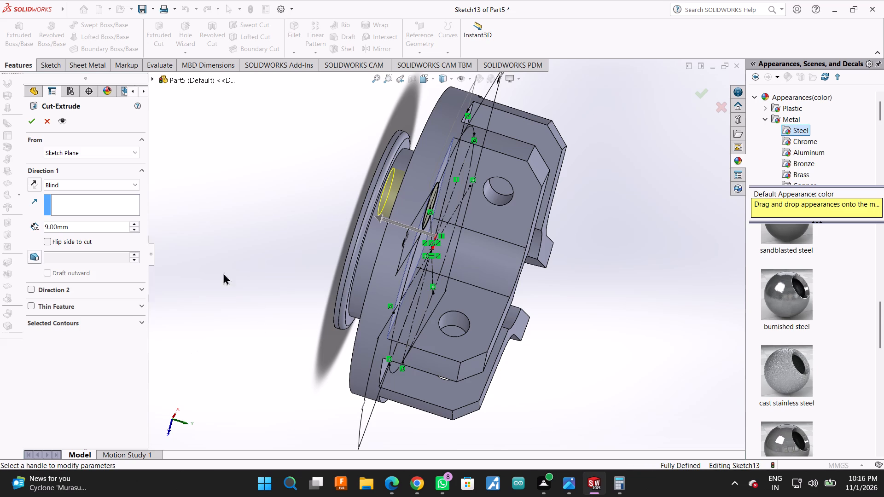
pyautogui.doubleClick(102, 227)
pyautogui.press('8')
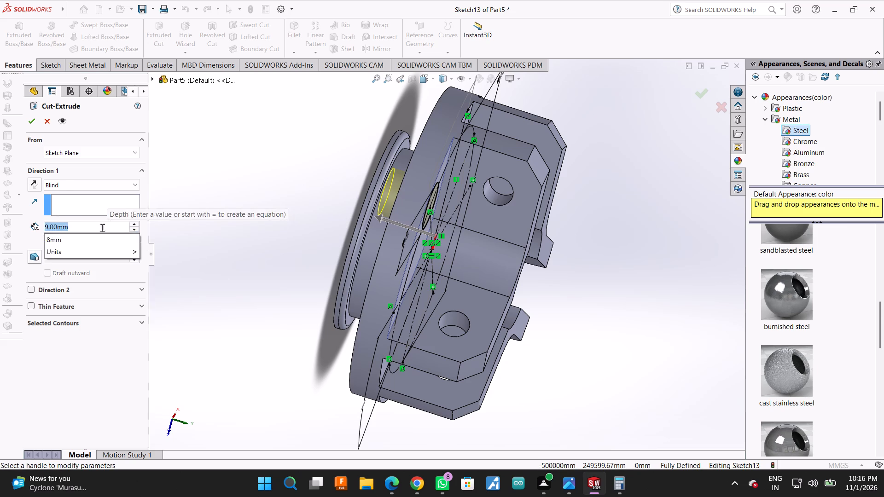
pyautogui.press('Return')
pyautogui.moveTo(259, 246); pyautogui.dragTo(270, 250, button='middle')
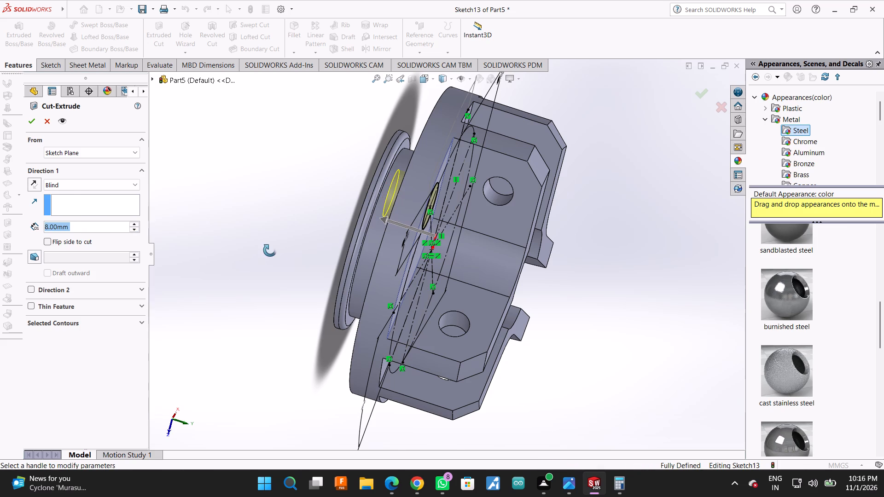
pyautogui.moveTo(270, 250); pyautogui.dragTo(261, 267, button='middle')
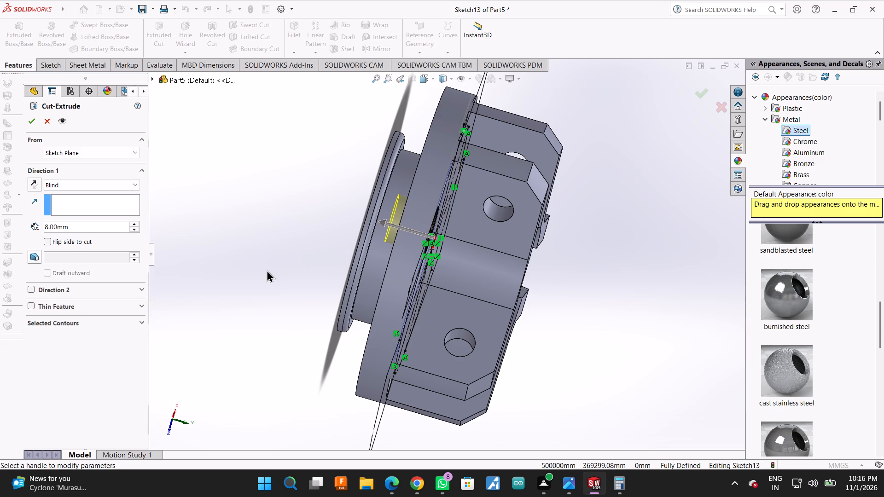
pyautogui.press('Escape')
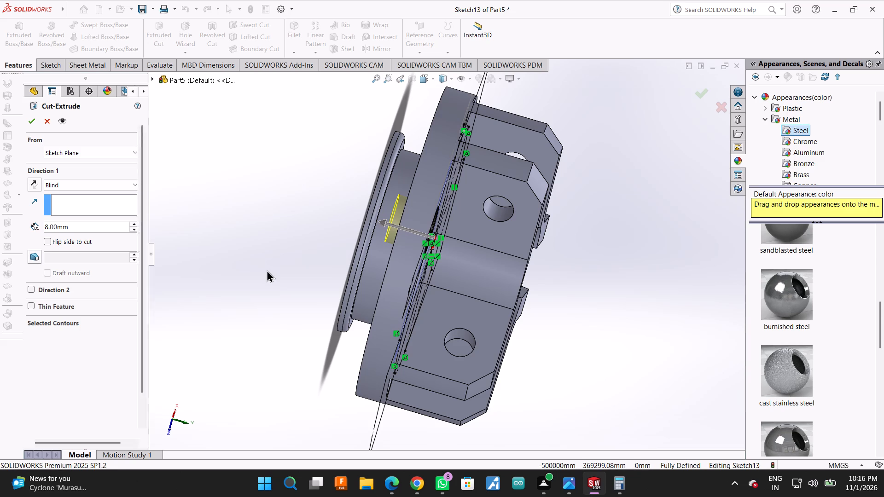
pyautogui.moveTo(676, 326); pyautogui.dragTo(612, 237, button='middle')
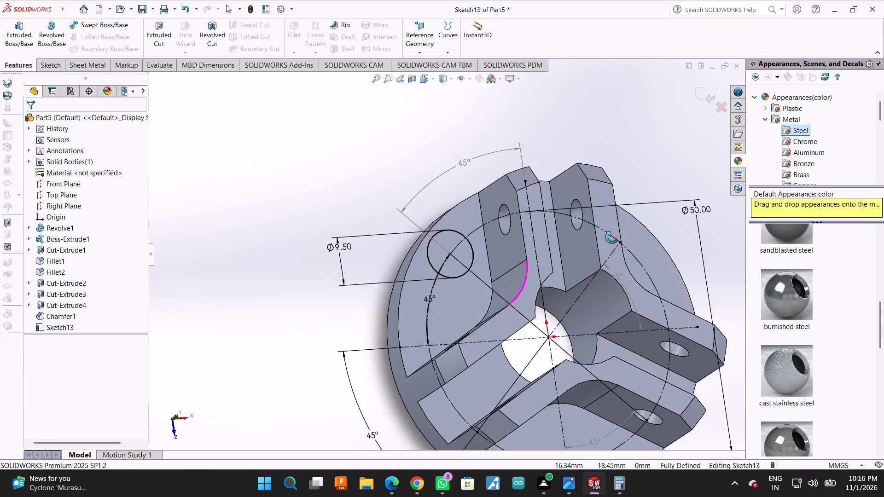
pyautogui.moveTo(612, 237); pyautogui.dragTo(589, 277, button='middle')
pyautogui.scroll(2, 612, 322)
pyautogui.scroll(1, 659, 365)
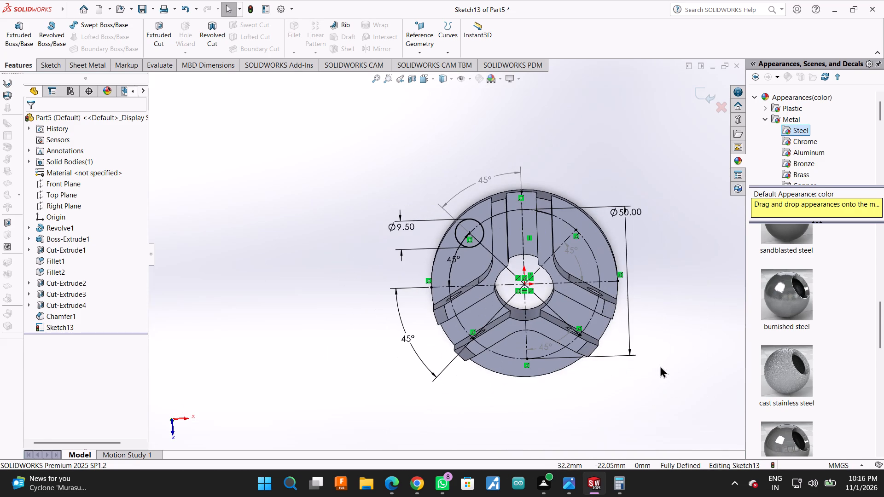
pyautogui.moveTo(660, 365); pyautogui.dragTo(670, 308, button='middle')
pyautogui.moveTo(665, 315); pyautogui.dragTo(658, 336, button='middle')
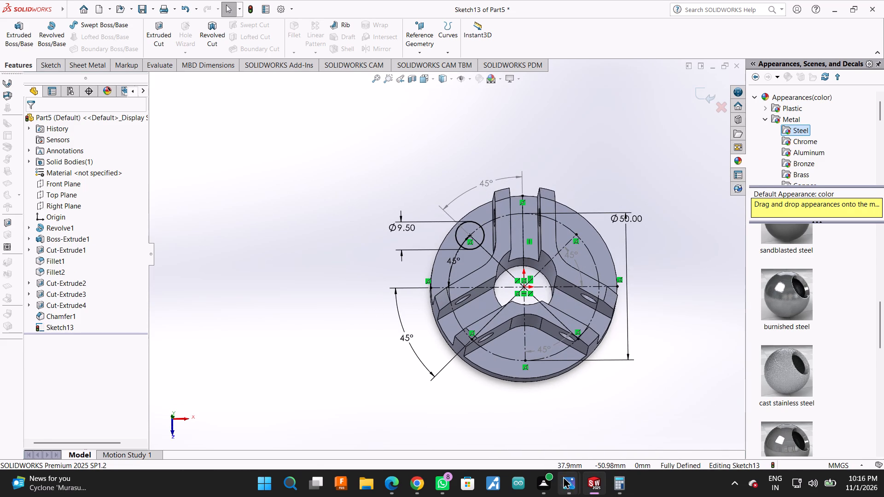
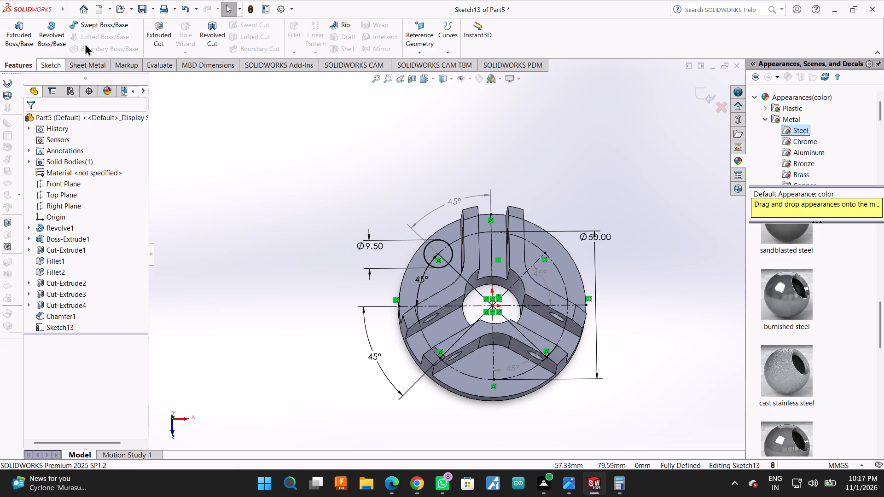
# Undo the 9.5 mm circle and its diameter dimension in the flange sketch, and exit the sketch.
pyautogui.click(694, 91)
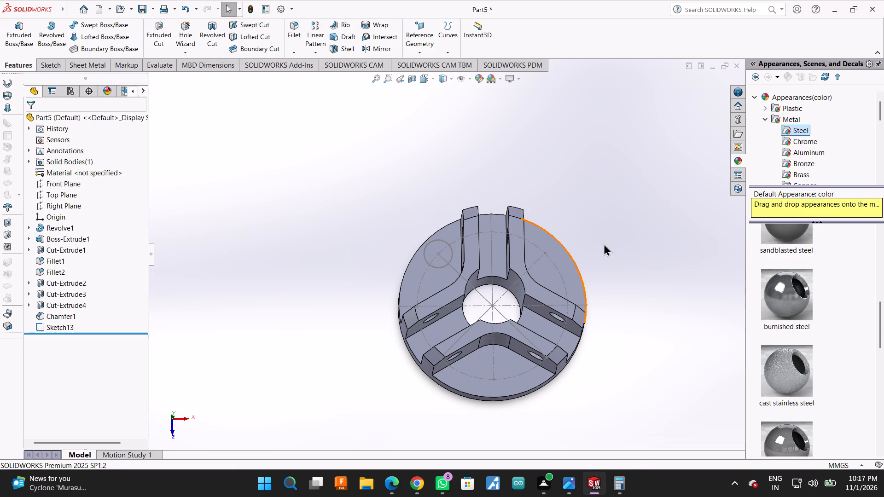
pyautogui.hotkey('ctrl', 'z')
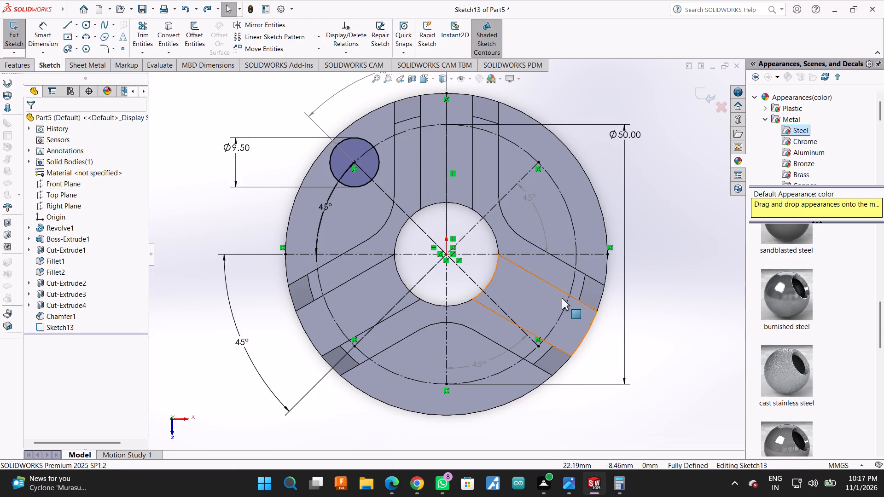
pyautogui.hotkey('ctrl', 'z')
pyautogui.hotkey('ctrl', 'z')
pyautogui.hotkey('ctrl', 'z')
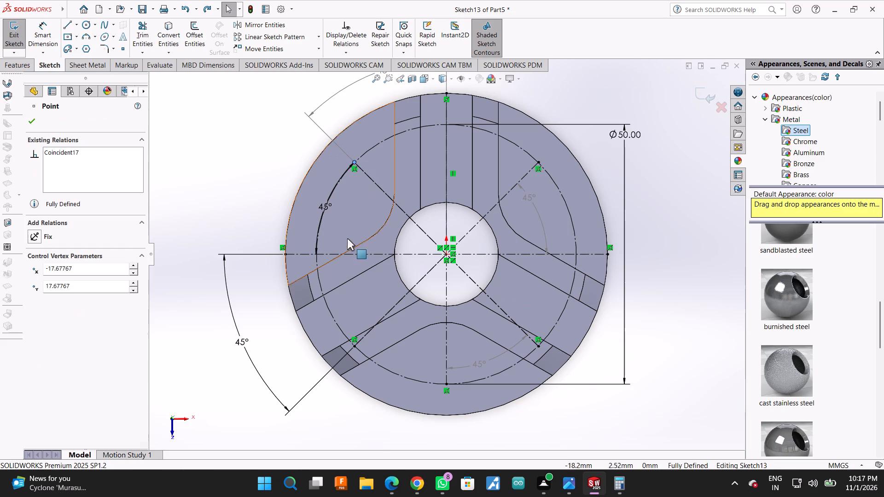
pyautogui.click(713, 96)
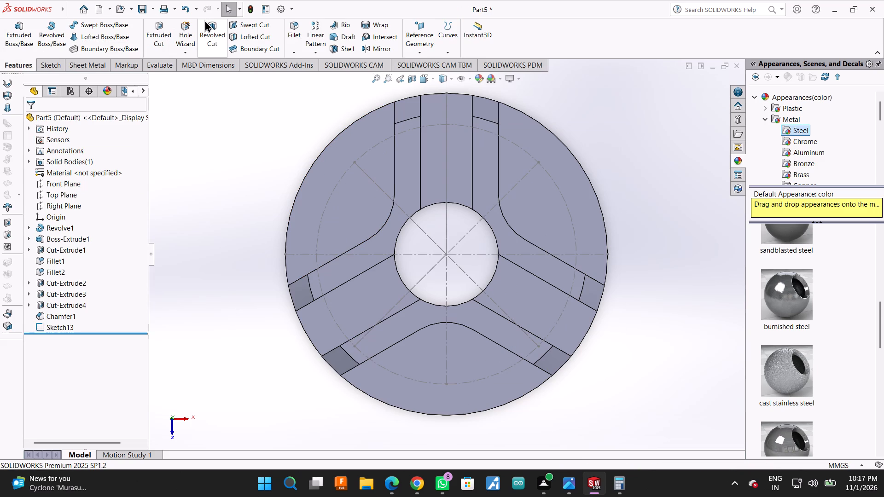
# Start a Hole Wizard feature using the Legacy Hole type.
pyautogui.click(189, 23)
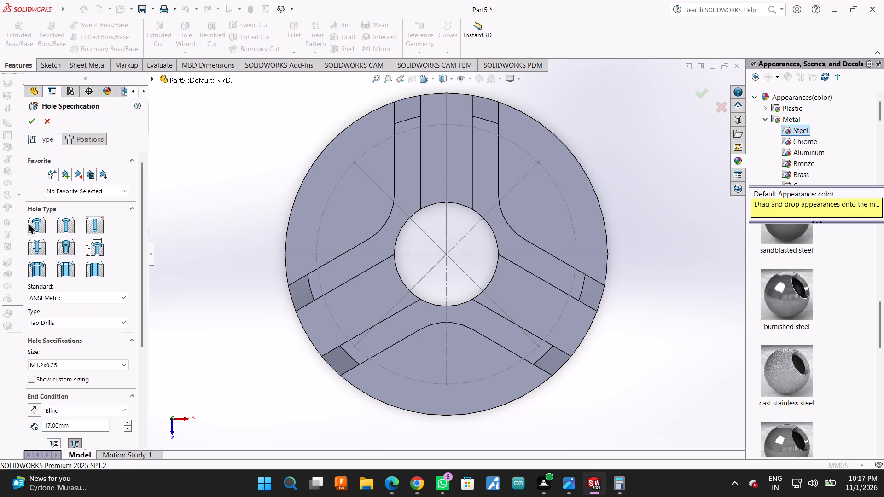
pyautogui.click(88, 242)
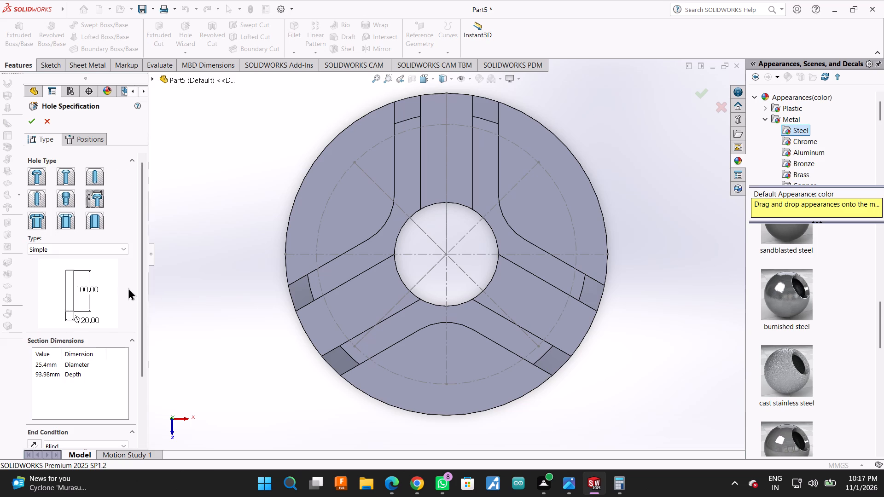
pyautogui.scroll(-1, 128, 288)
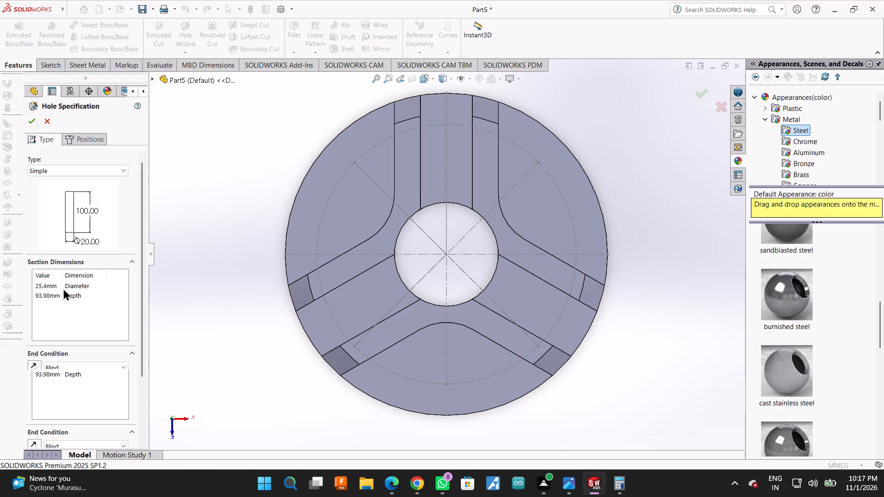
pyautogui.click(115, 170)
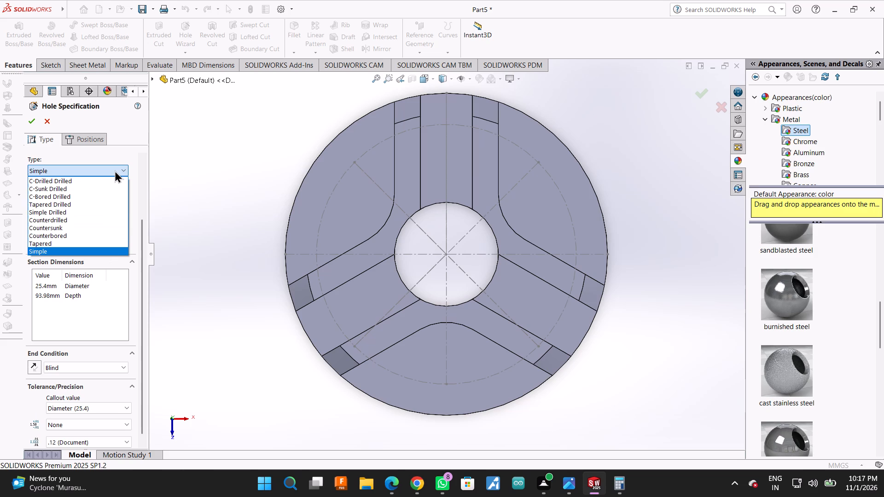
pyautogui.click(115, 170)
pyautogui.scroll(1, 115, 247)
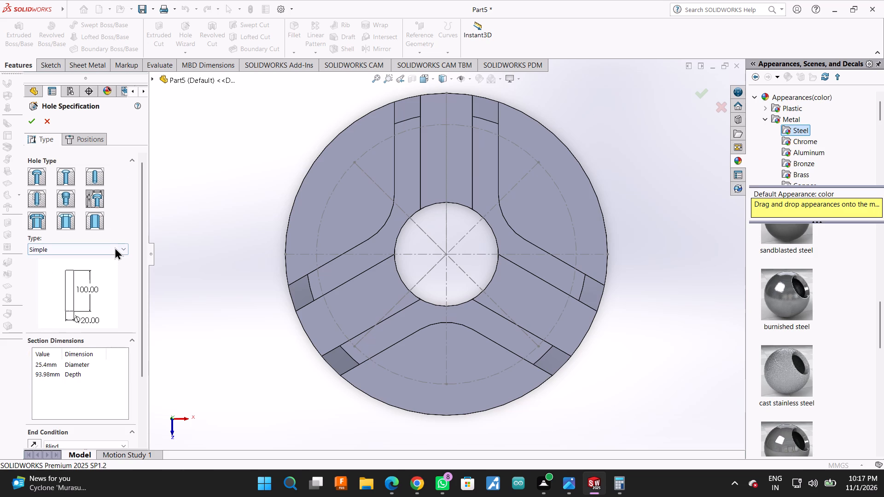
pyautogui.scroll(-2, 112, 273)
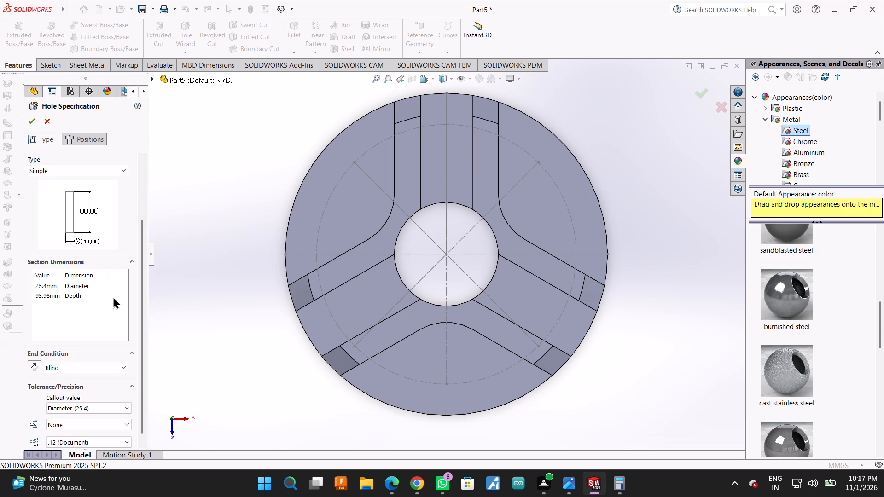
pyautogui.scroll(-1, 113, 300)
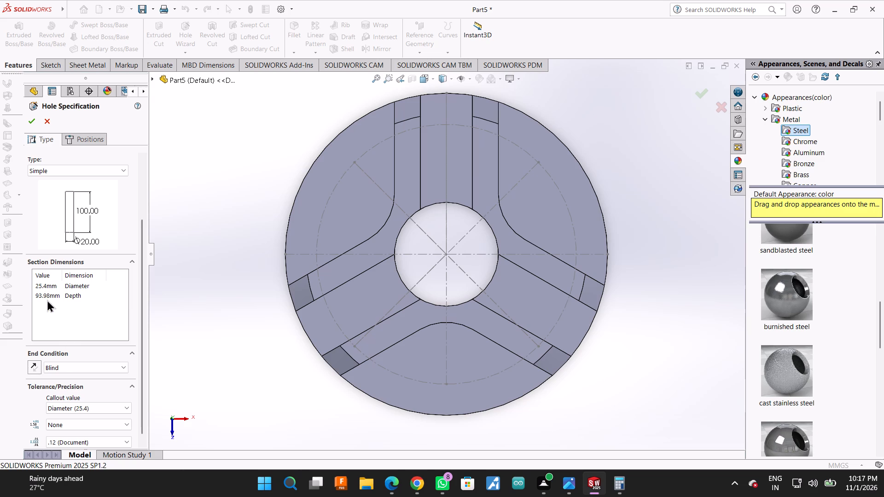
pyautogui.scroll(-1, 71, 325)
pyautogui.scroll(1, 109, 295)
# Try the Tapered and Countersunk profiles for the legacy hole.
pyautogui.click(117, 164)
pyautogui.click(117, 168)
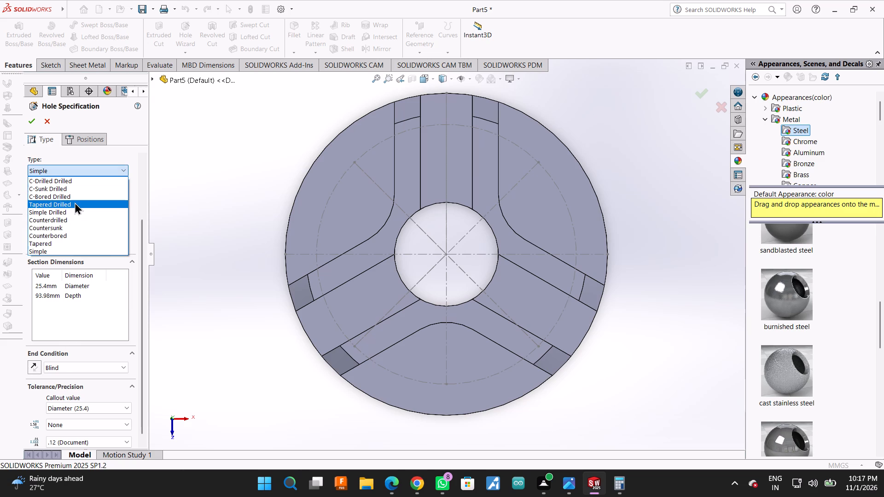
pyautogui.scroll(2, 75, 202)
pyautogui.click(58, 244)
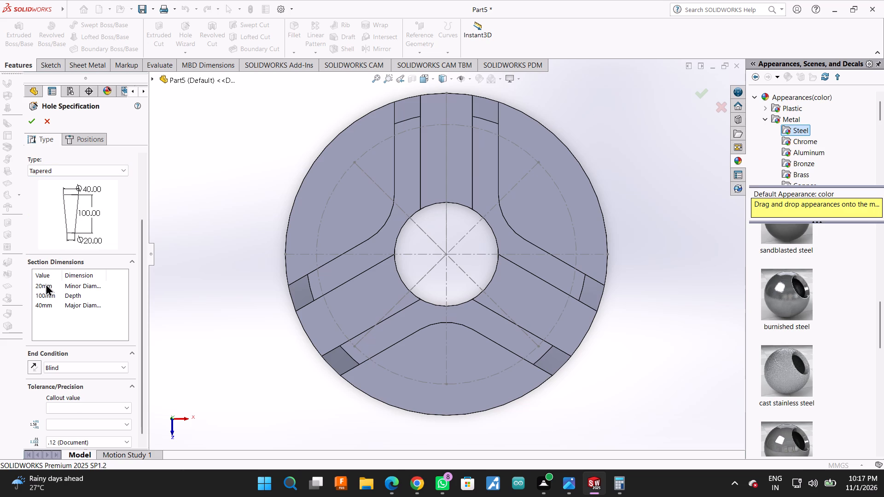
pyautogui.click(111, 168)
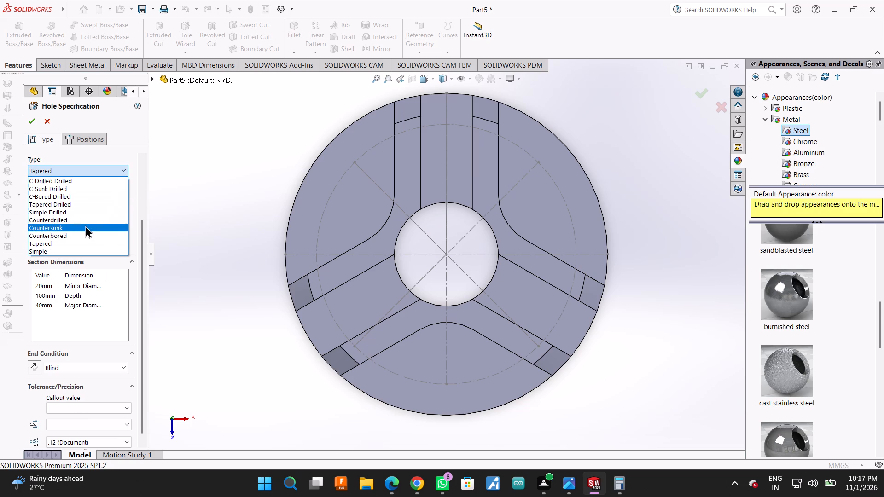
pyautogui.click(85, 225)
# Set the legacy hole's profile to Counterbored.
pyautogui.click(132, 166)
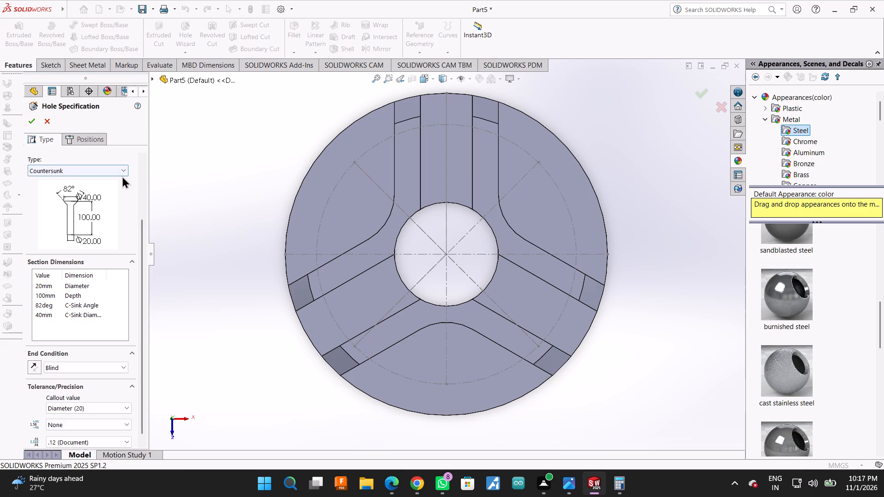
pyautogui.click(122, 176)
pyautogui.click(79, 236)
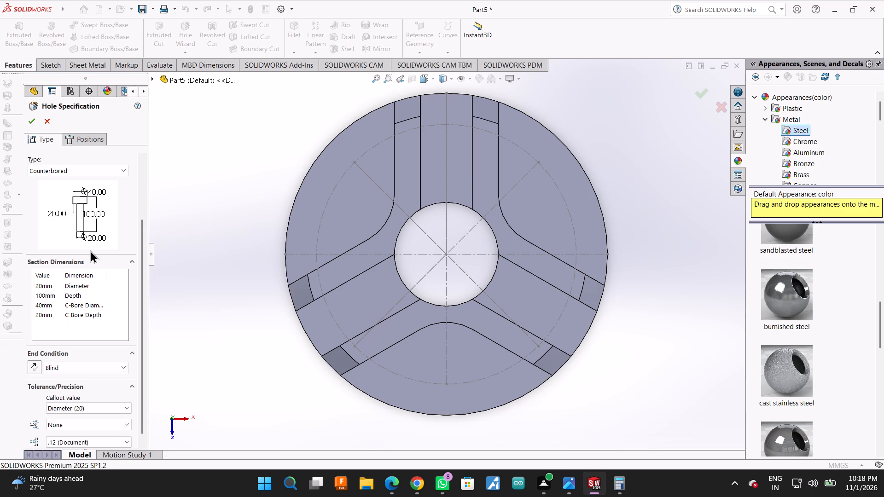
# Set the legacy hole's counterbore diameter to 9.5 mm and its counterbore depth to 5.5 mm.
pyautogui.click(47, 303)
pyautogui.click(47, 303)
pyautogui.click(47, 303)
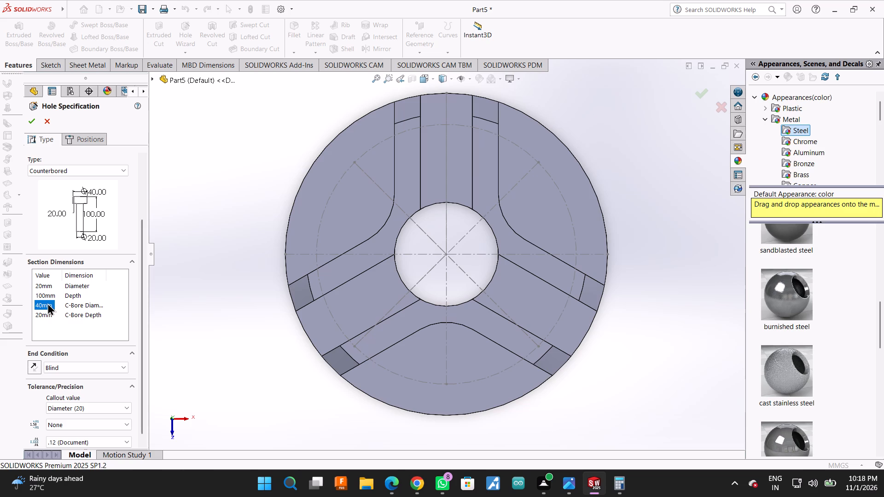
pyautogui.click(47, 303)
pyautogui.write('9.5')
pyautogui.press('Return')
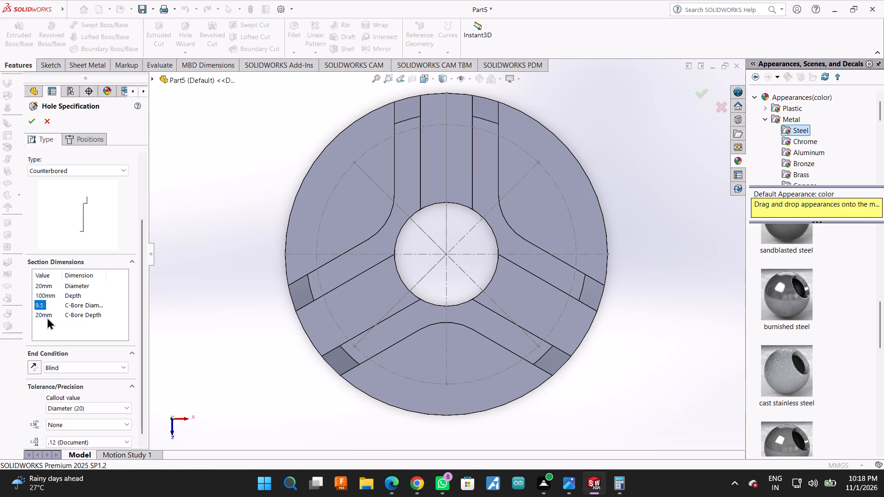
pyautogui.doubleClick(46, 309)
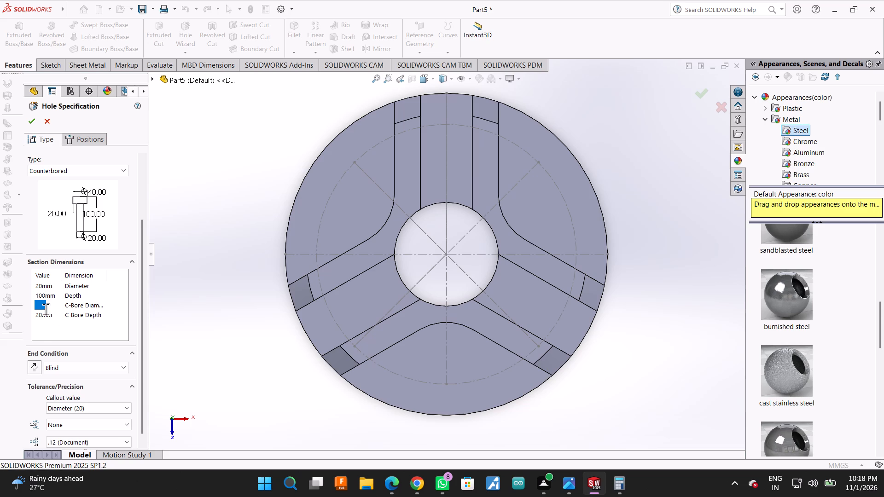
pyautogui.click(45, 317)
pyautogui.doubleClick(45, 317)
pyautogui.write('5.5')
pyautogui.press('Return')
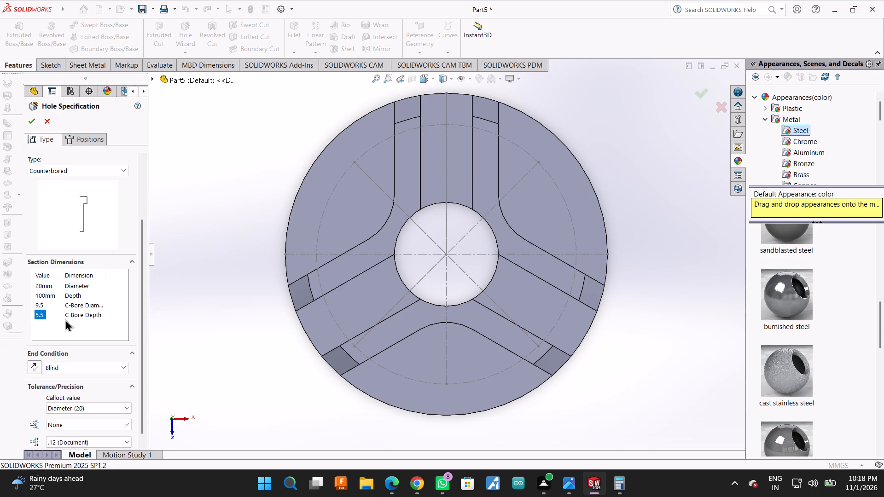
# Set the counterbored hole's overall depth to 9 mm.
pyautogui.click(50, 286)
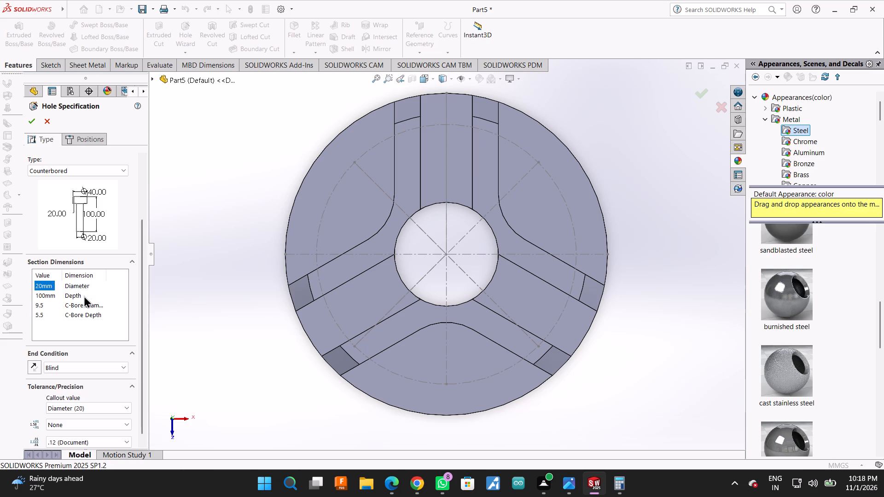
pyautogui.scroll(-1, 49, 251)
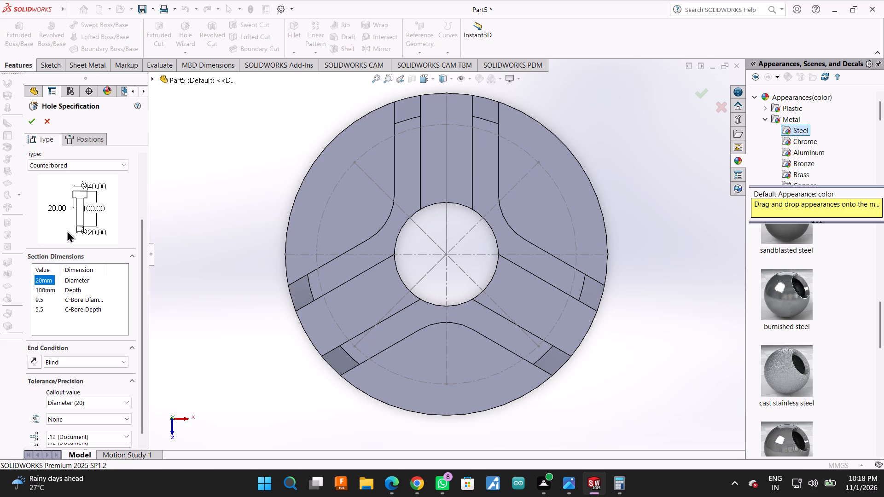
pyautogui.scroll(-2, 103, 265)
pyautogui.scroll(-2, 83, 317)
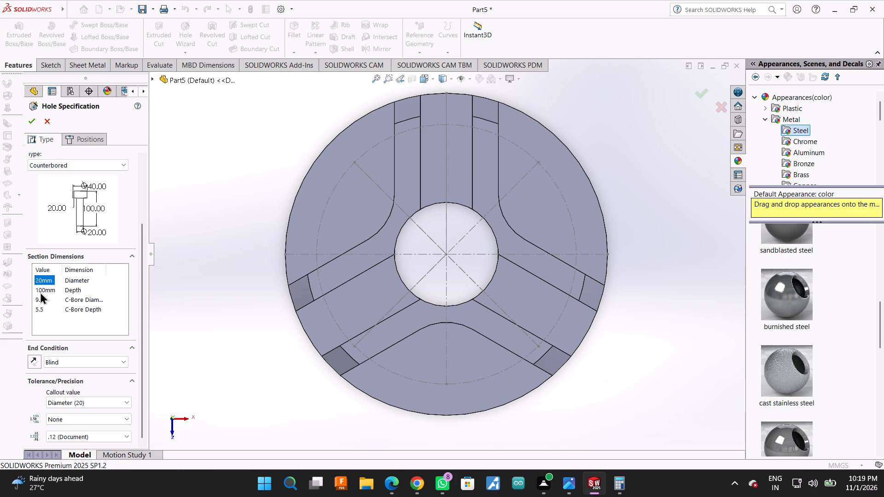
pyautogui.doubleClick(42, 290)
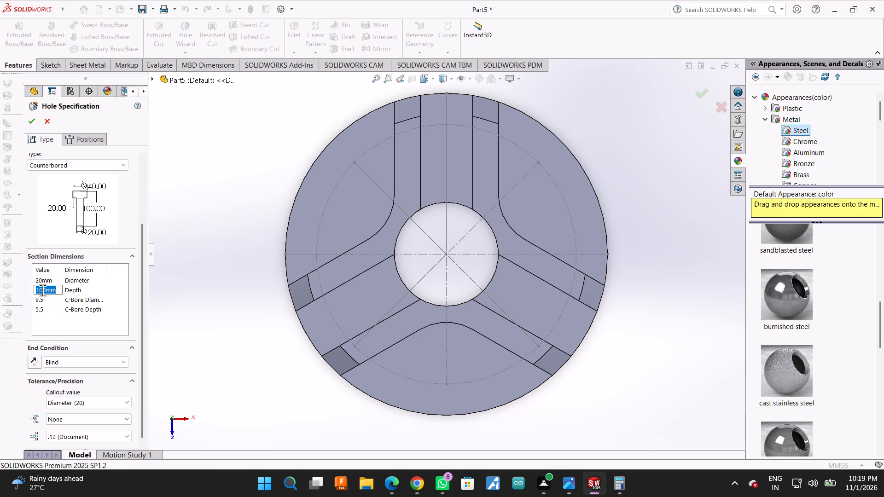
pyautogui.press('9')
pyautogui.press('Return')
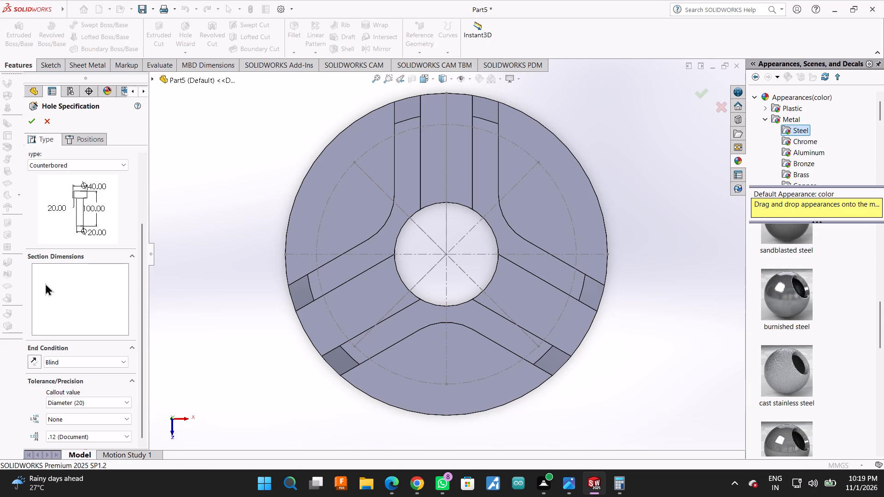
# Set the counterbored hole's through diameter to 4 mm and finish the hole specification.
pyautogui.doubleClick(46, 278)
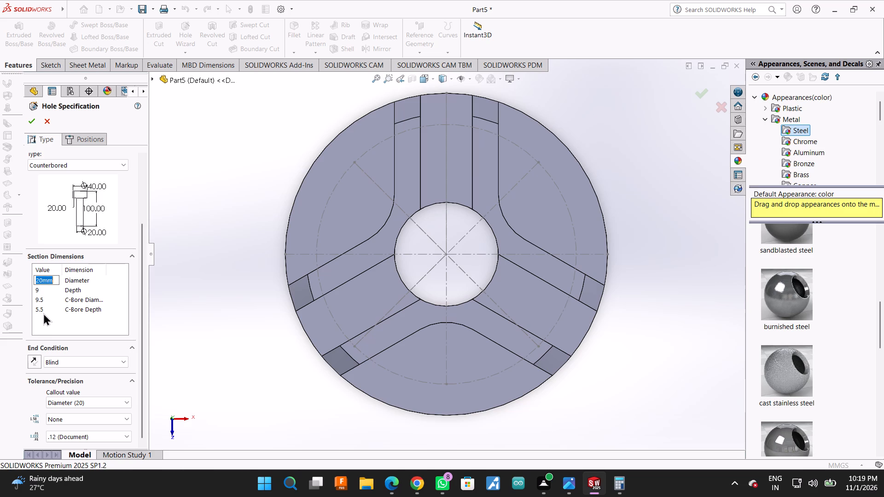
pyautogui.scroll(-1, 48, 317)
pyautogui.scroll(-1, 91, 384)
pyautogui.press('4')
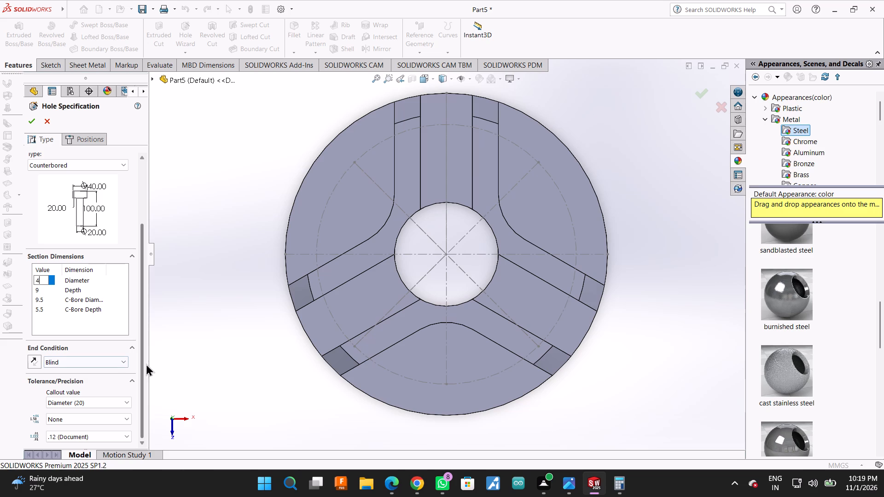
pyautogui.scroll(-4, 146, 364)
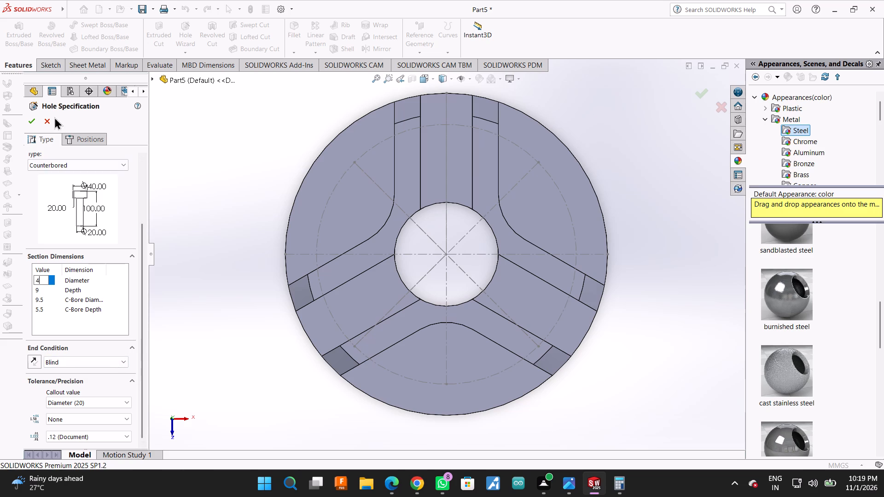
pyautogui.click(29, 116)
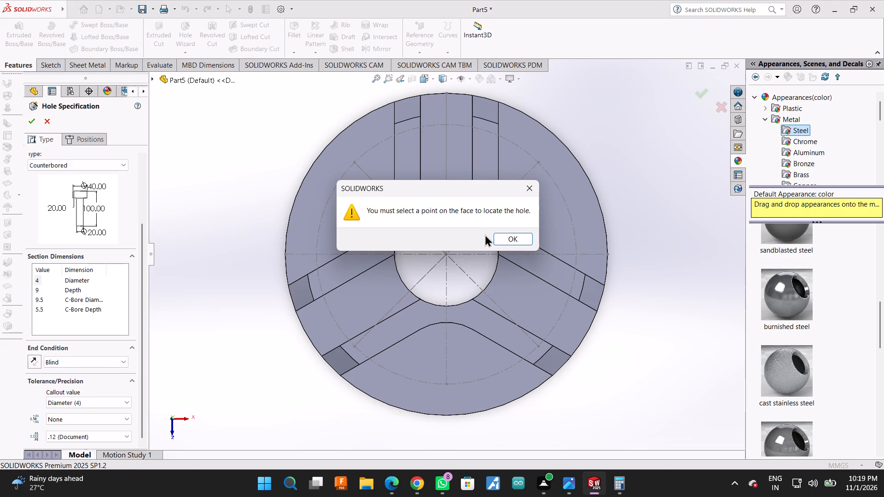
pyautogui.click(498, 239)
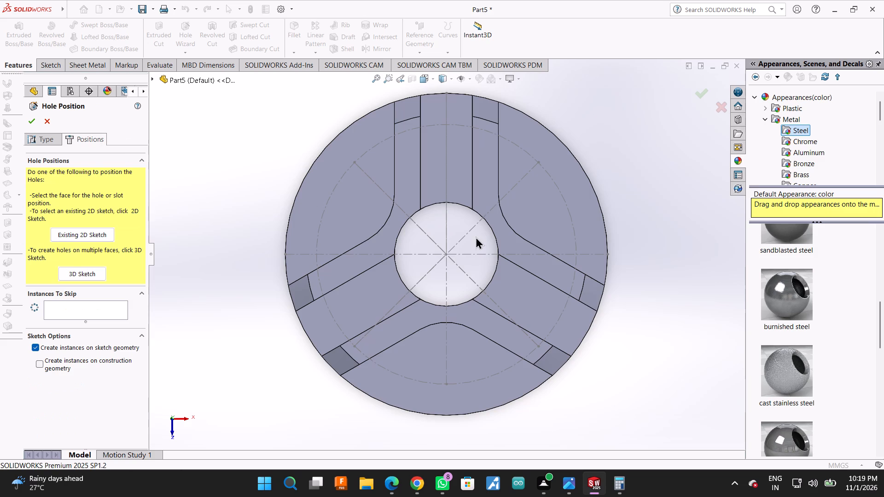
# Place three counterbored holes on the flange faces, at the two upper diagonal centreline endpoints and the bottom of the construction circle.
pyautogui.scroll(-1, 470, 262)
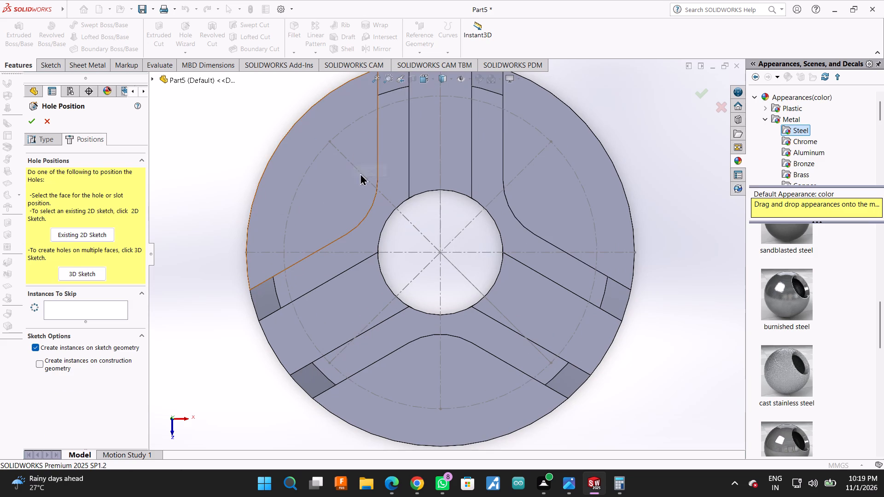
pyautogui.click(365, 158)
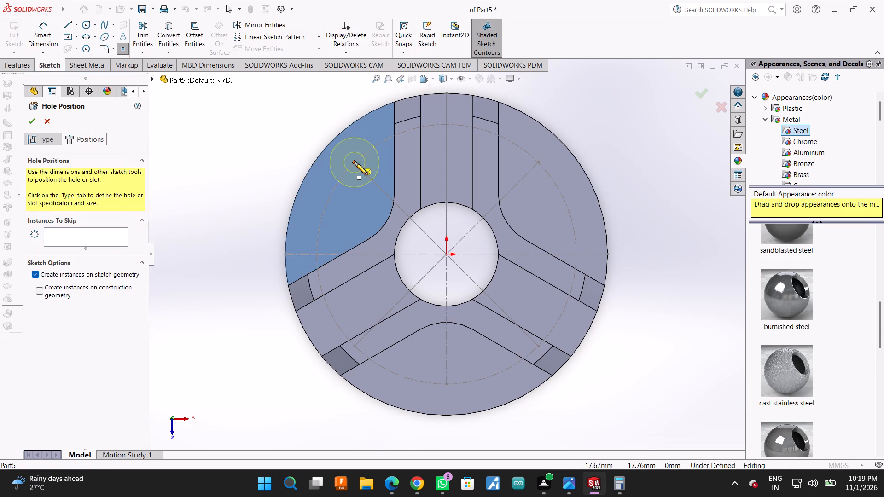
pyautogui.click(355, 162)
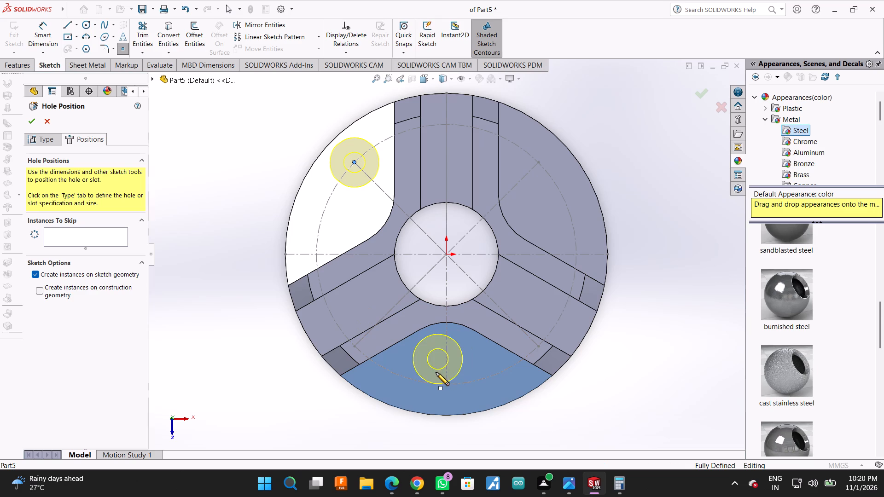
pyautogui.click(448, 384)
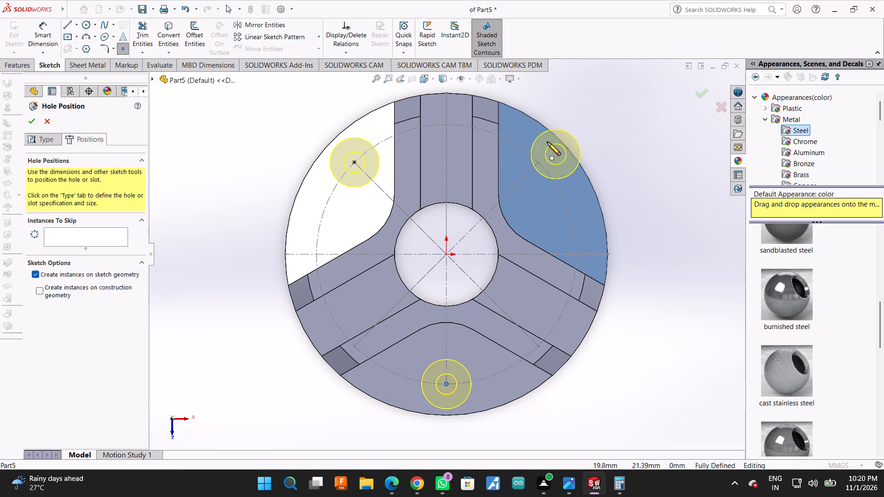
pyautogui.click(540, 164)
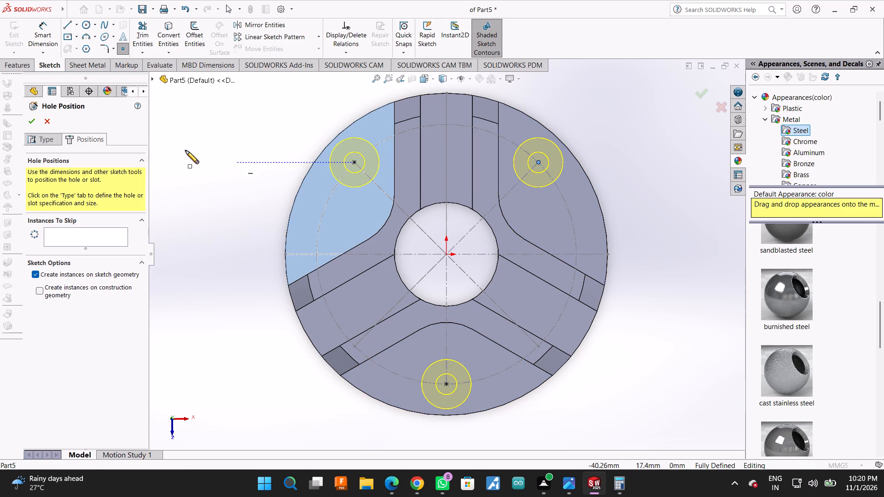
pyautogui.click(33, 119)
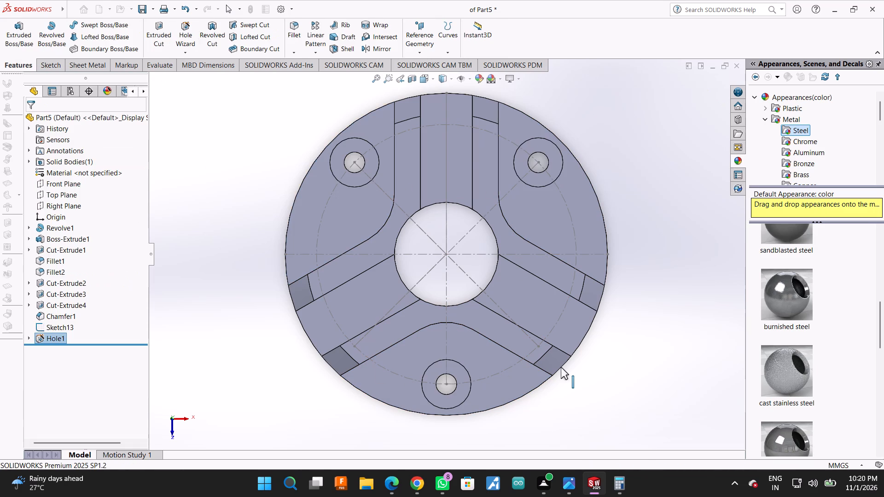
# Examine the counterbored flange holes, the walls and the underside of the part from several angles.
pyautogui.moveTo(591, 377); pyautogui.dragTo(576, 316, button='middle')
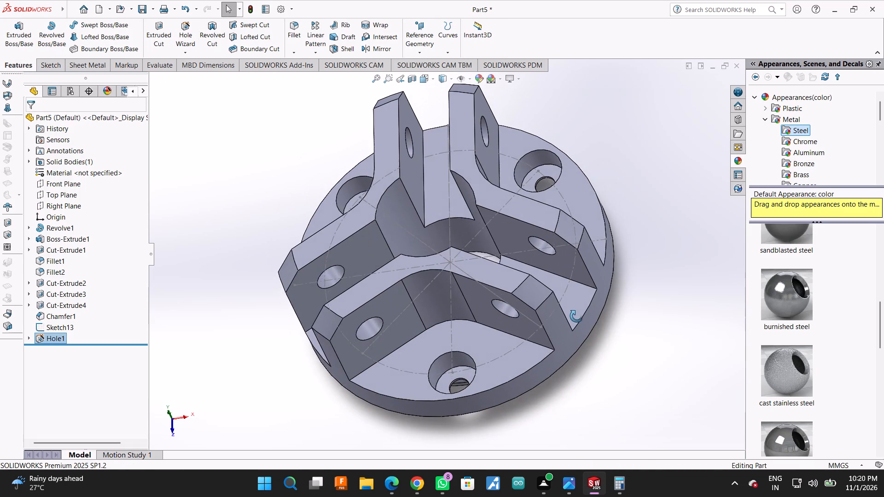
pyautogui.moveTo(576, 316); pyautogui.dragTo(491, 244, button='middle')
pyautogui.moveTo(491, 243); pyautogui.dragTo(494, 255, button='middle')
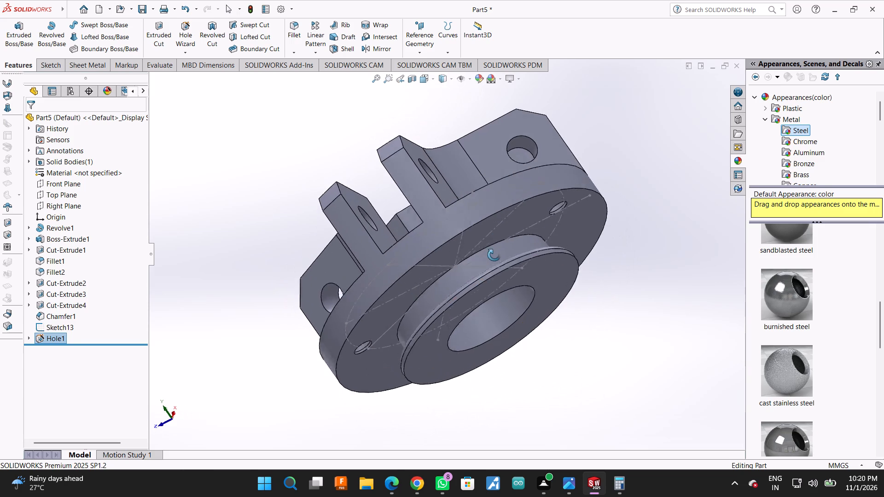
pyautogui.moveTo(494, 255); pyautogui.dragTo(544, 289, button='middle')
pyautogui.middleClick(545, 289)
pyautogui.middleClick(545, 289)
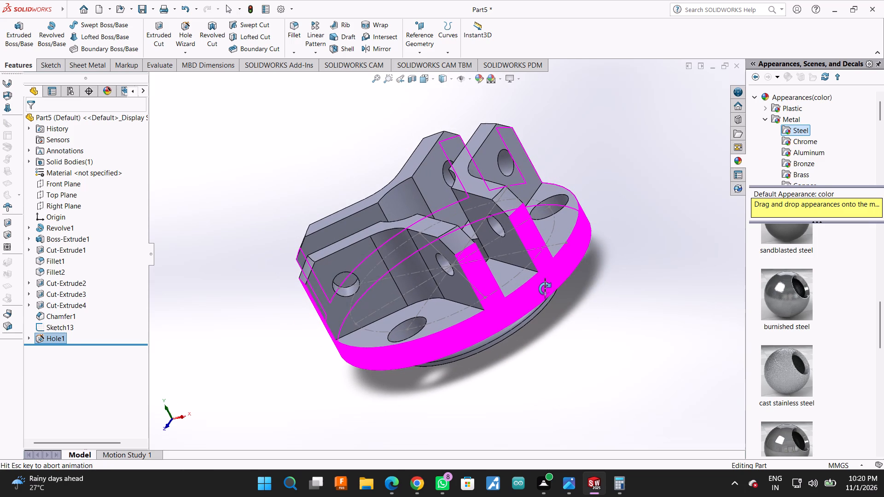
pyautogui.click(624, 157)
pyautogui.moveTo(624, 157); pyautogui.dragTo(631, 209, button='middle')
pyautogui.scroll(-1, 655, 179)
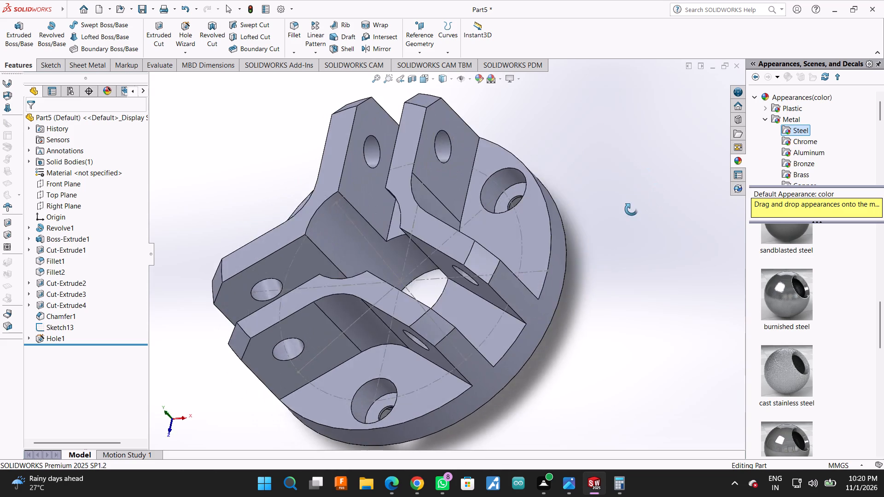
pyautogui.moveTo(631, 209); pyautogui.dragTo(502, 235, button='middle')
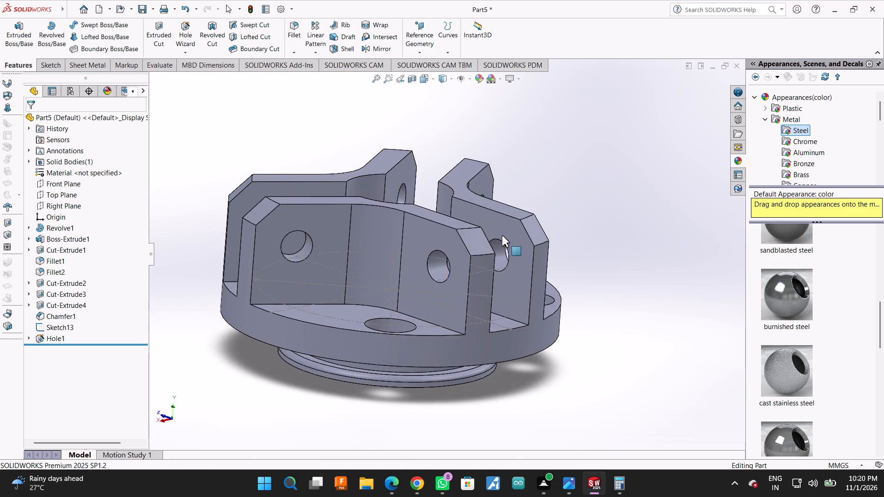
pyautogui.scroll(1, 514, 253)
pyautogui.moveTo(575, 223); pyautogui.dragTo(570, 277, button='middle')
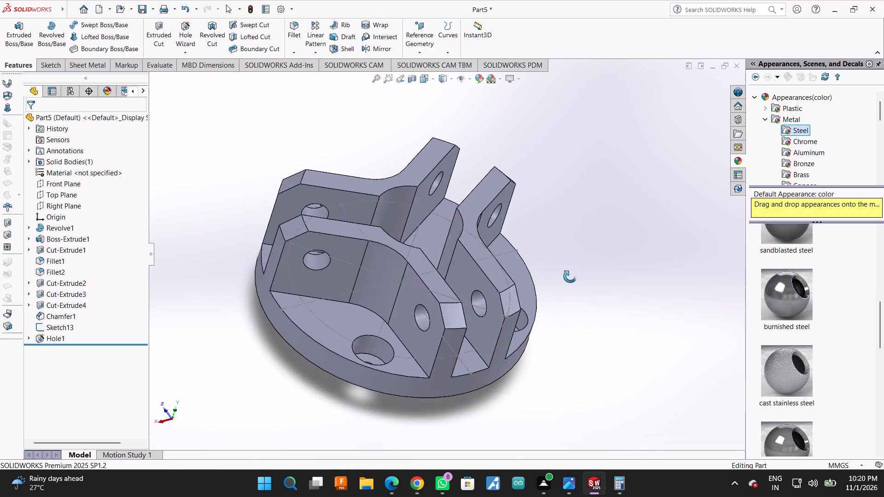
pyautogui.moveTo(570, 277); pyautogui.dragTo(389, 250, button='middle')
pyautogui.scroll(2, 590, 255)
pyautogui.moveTo(600, 243); pyautogui.dragTo(590, 266, button='middle')
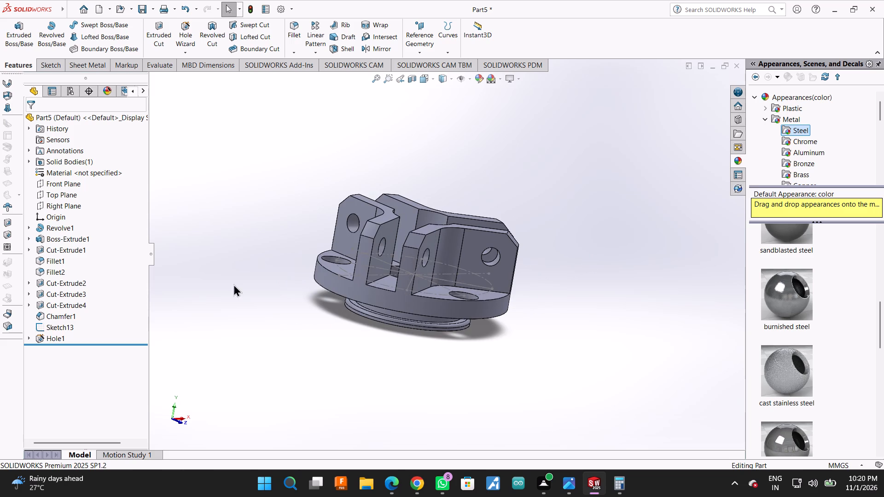
pyautogui.moveTo(262, 171); pyautogui.dragTo(264, 234, button='middle')
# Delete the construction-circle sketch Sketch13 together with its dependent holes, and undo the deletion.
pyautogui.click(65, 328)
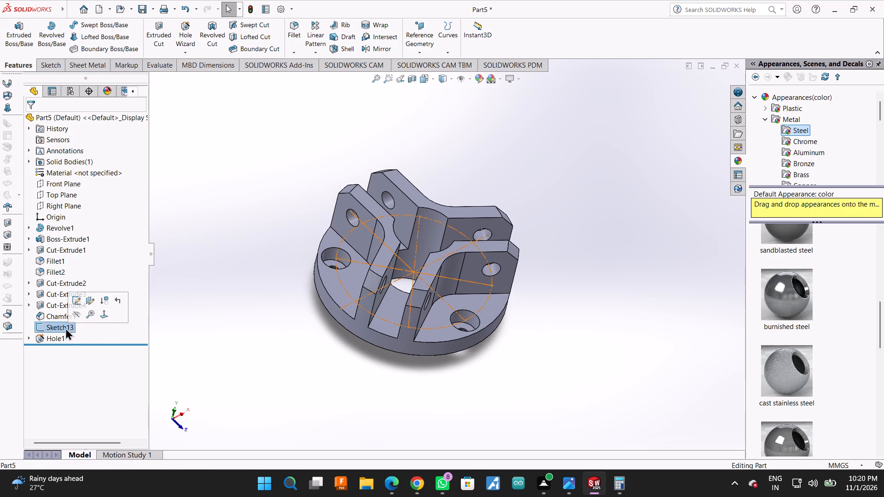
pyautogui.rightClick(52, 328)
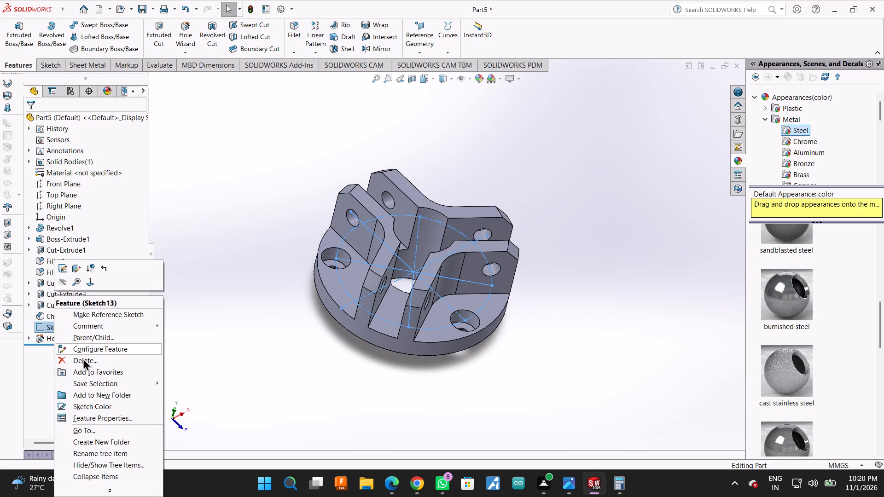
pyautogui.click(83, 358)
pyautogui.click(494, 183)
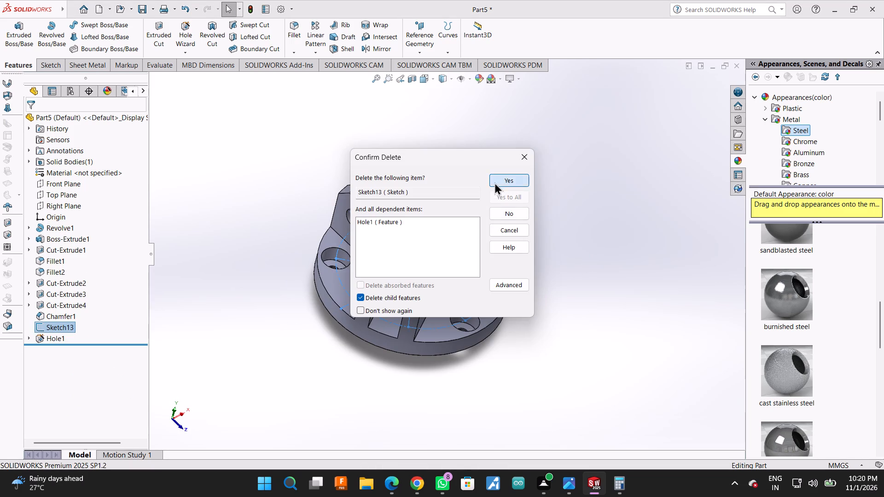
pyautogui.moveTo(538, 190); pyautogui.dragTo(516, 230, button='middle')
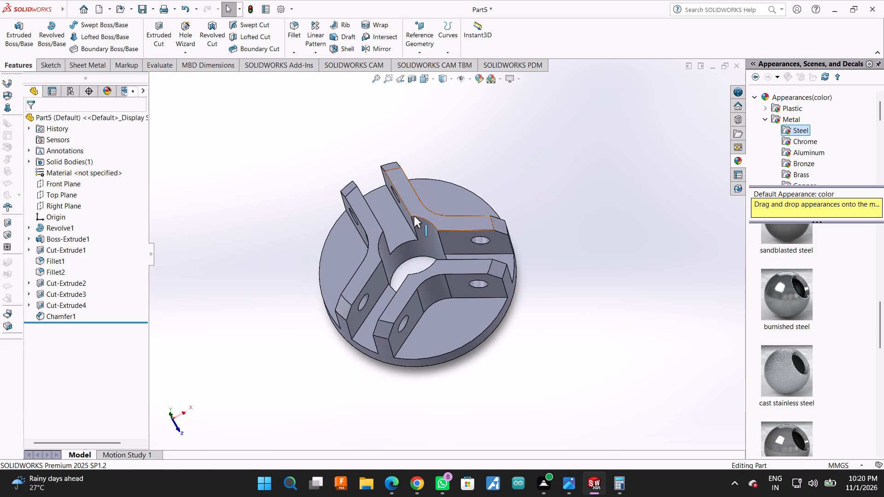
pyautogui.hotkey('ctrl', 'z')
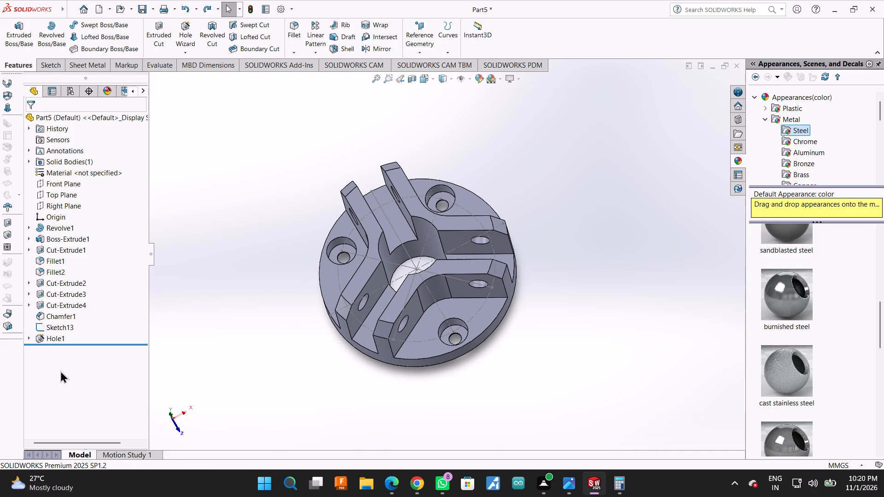
# Hide the construction-circle sketch Sketch13.
pyautogui.rightClick(64, 324)
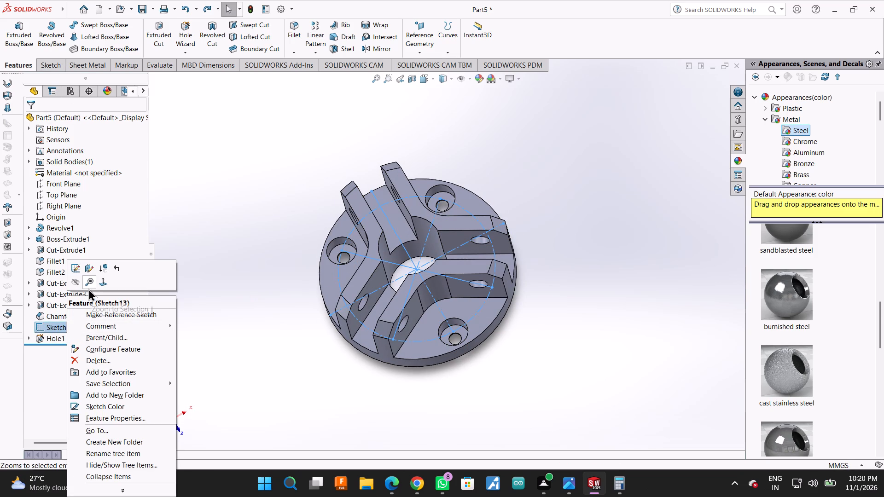
pyautogui.click(76, 285)
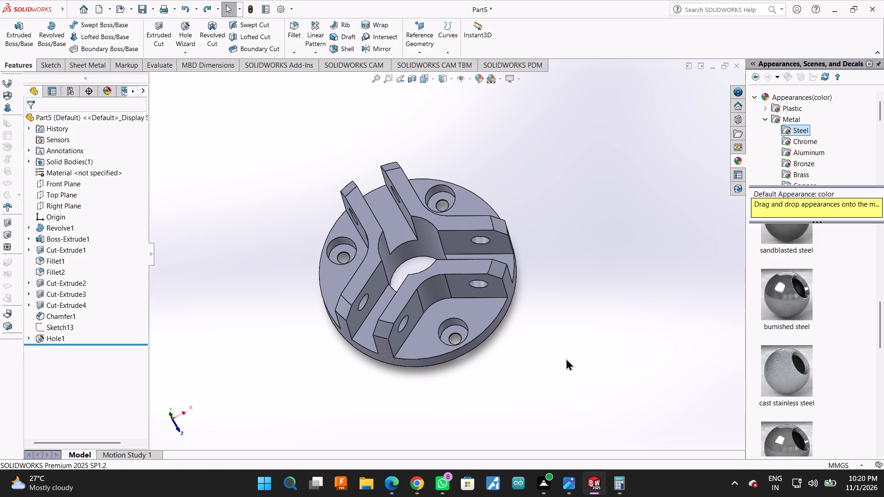
# Examine the whole part from different sides and distances with the construction sketch hidden.
pyautogui.moveTo(566, 358); pyautogui.dragTo(575, 293, button='middle')
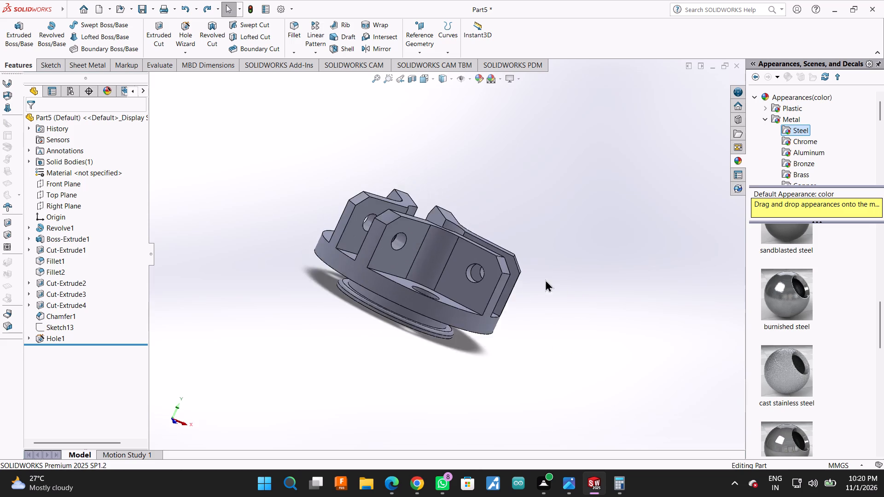
pyautogui.moveTo(519, 277); pyautogui.dragTo(485, 325, button='middle')
pyautogui.moveTo(500, 318); pyautogui.dragTo(507, 312, button='middle')
pyautogui.moveTo(502, 313); pyautogui.dragTo(486, 295, button='middle')
pyautogui.moveTo(487, 292); pyautogui.dragTo(490, 279, button='middle')
pyautogui.scroll(2, 500, 284)
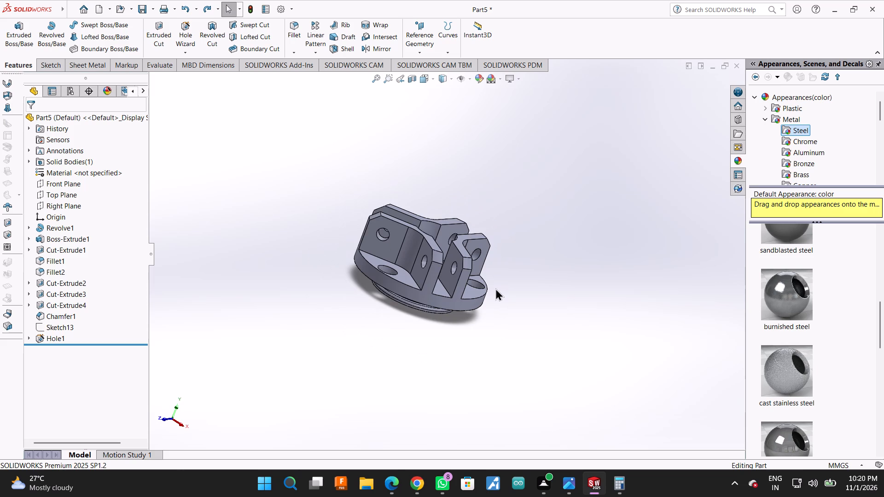
pyautogui.scroll(1, 495, 288)
pyautogui.moveTo(497, 278); pyautogui.dragTo(477, 290, button='middle')
pyautogui.scroll(2, 491, 289)
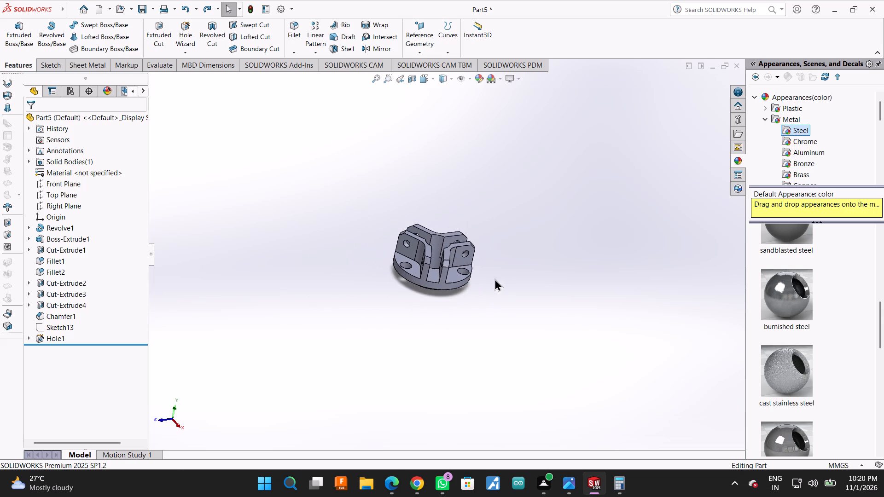
pyautogui.scroll(-3, 398, 261)
pyautogui.scroll(-2, 634, 237)
# Apply the polished steel appearance to the whole part.
pyautogui.scroll(6, 819, 301)
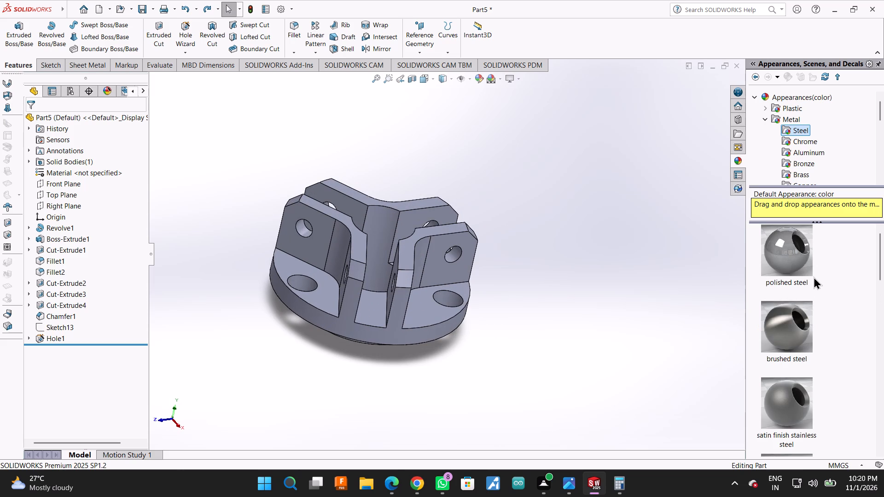
pyautogui.tripleClick(791, 268)
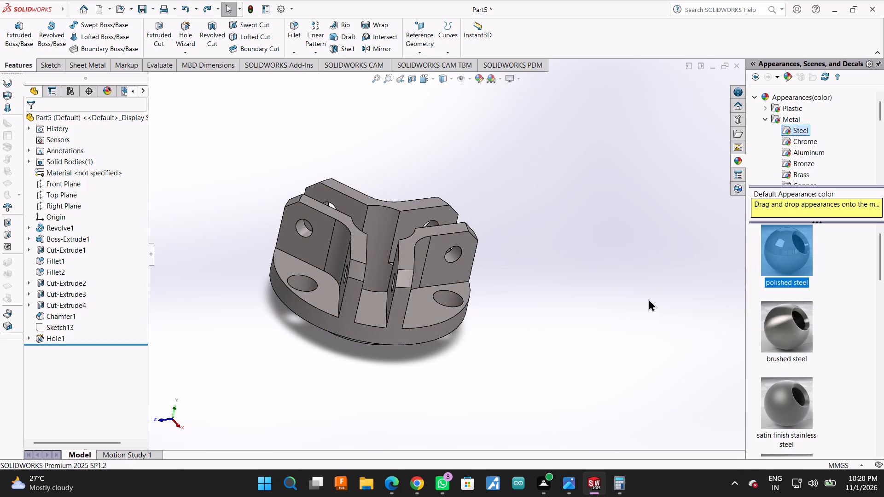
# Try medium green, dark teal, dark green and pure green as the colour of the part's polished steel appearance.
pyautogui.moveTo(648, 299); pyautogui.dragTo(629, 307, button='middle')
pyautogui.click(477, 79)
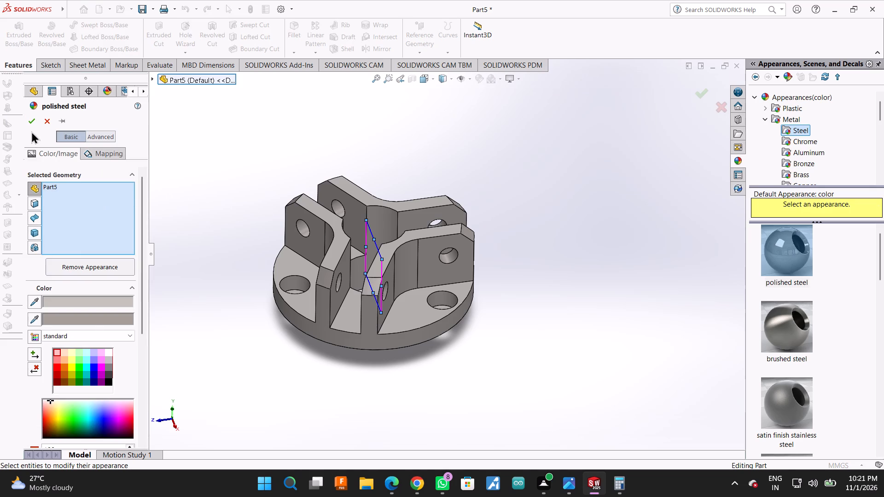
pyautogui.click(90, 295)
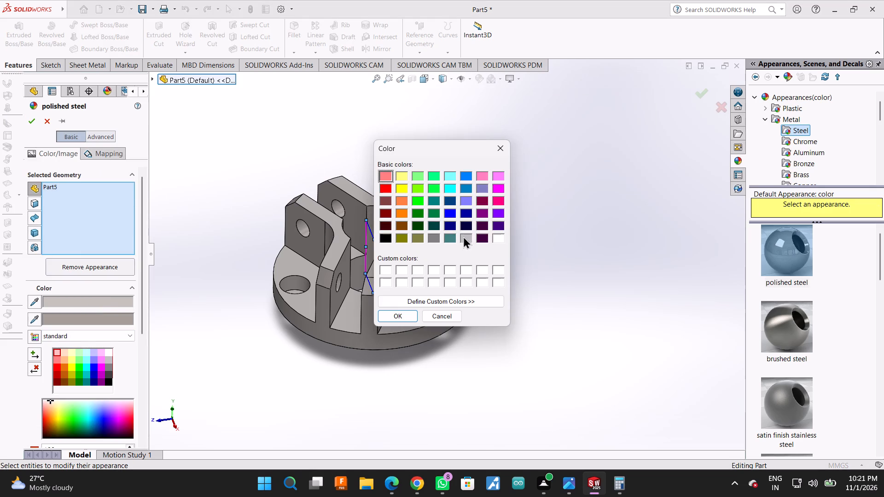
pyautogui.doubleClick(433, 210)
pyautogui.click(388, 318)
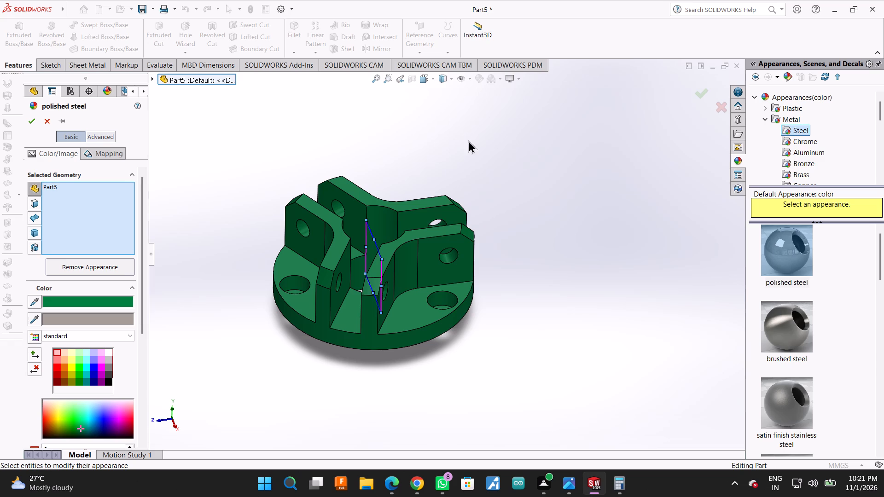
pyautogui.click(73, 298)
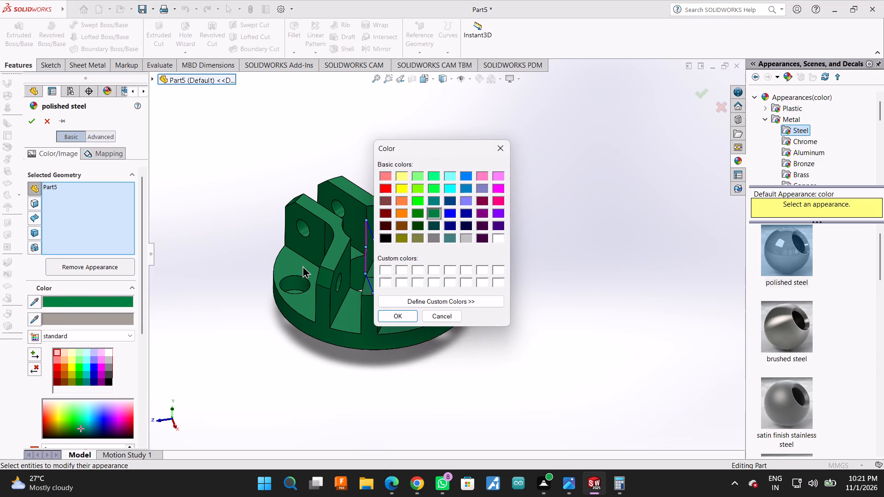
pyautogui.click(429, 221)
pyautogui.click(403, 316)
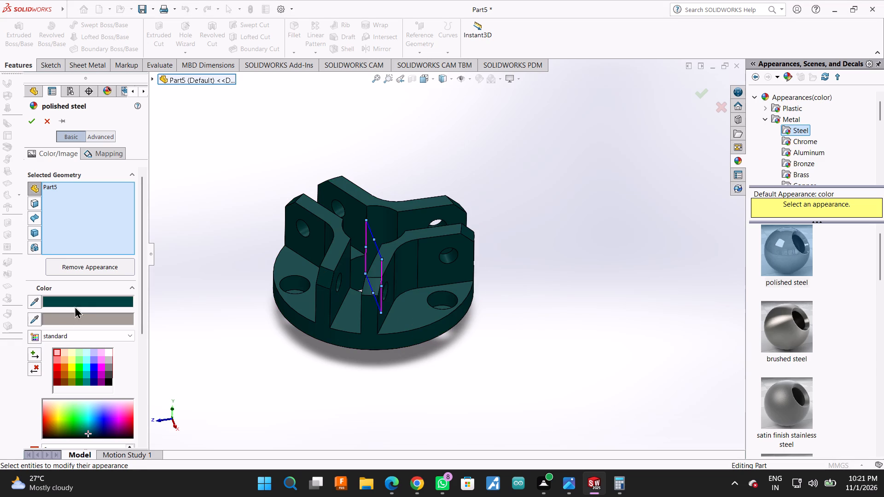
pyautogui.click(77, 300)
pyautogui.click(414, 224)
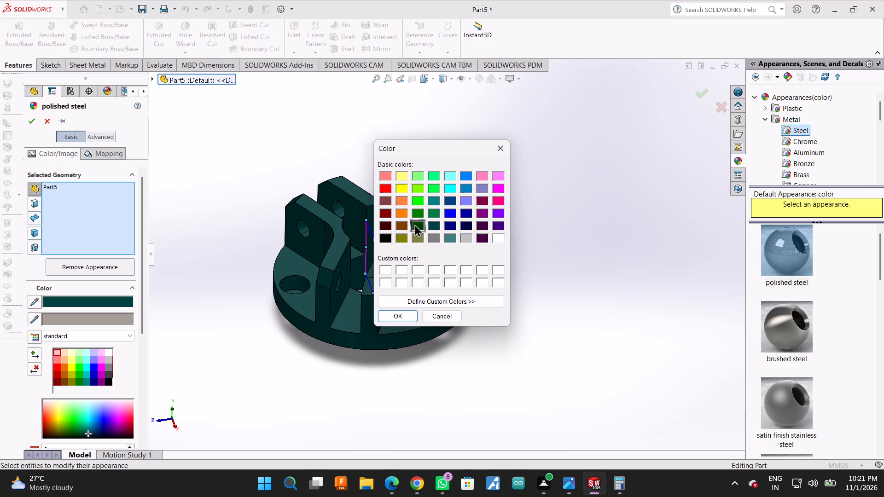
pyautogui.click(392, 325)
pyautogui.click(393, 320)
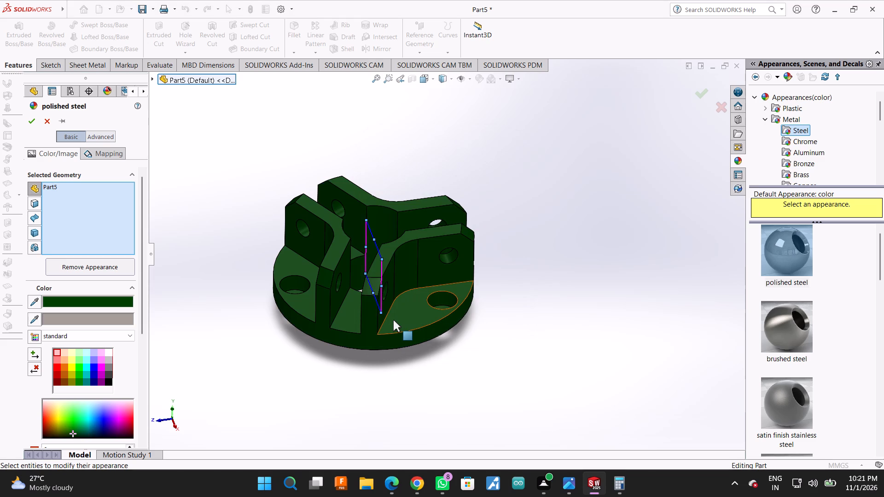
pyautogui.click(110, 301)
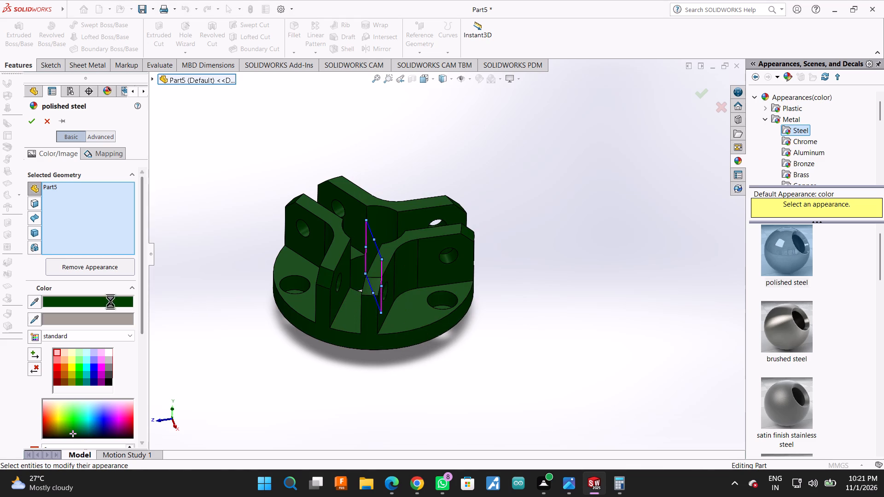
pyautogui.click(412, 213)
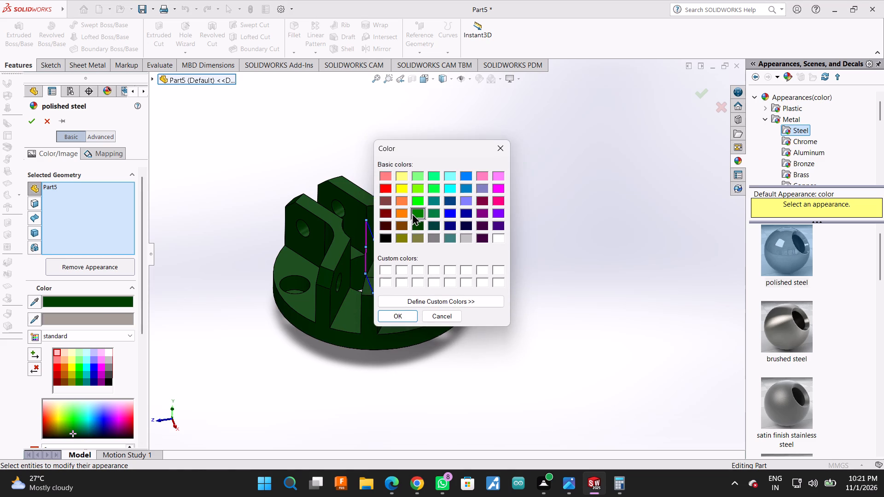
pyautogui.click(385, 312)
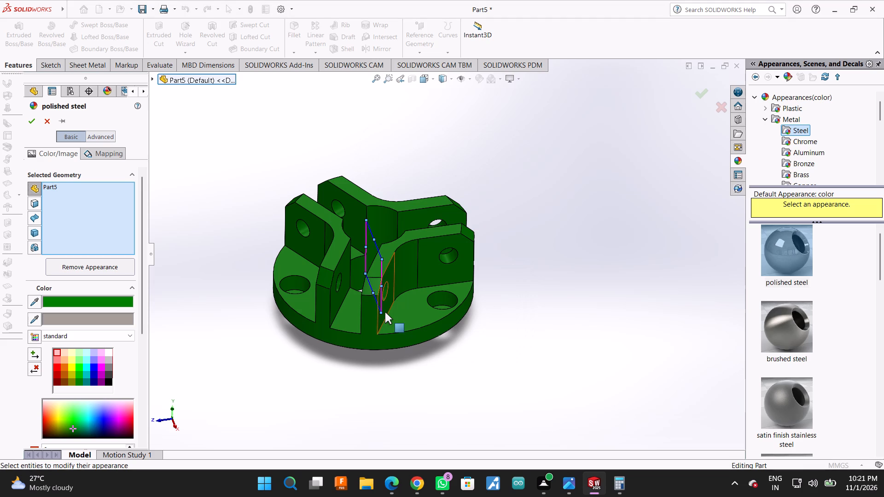
# Set the whole part's polished steel appearance to dark green, RGB 0, 63, 0.
pyautogui.click(116, 305)
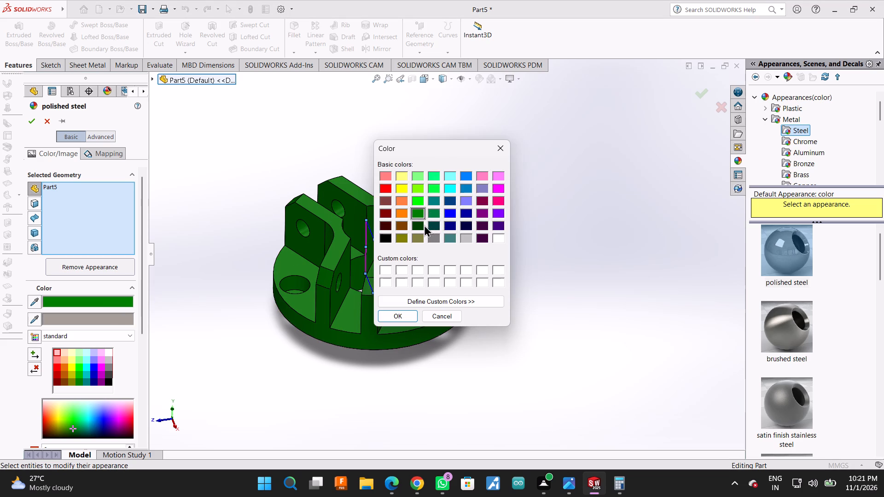
pyautogui.click(422, 224)
pyautogui.click(398, 317)
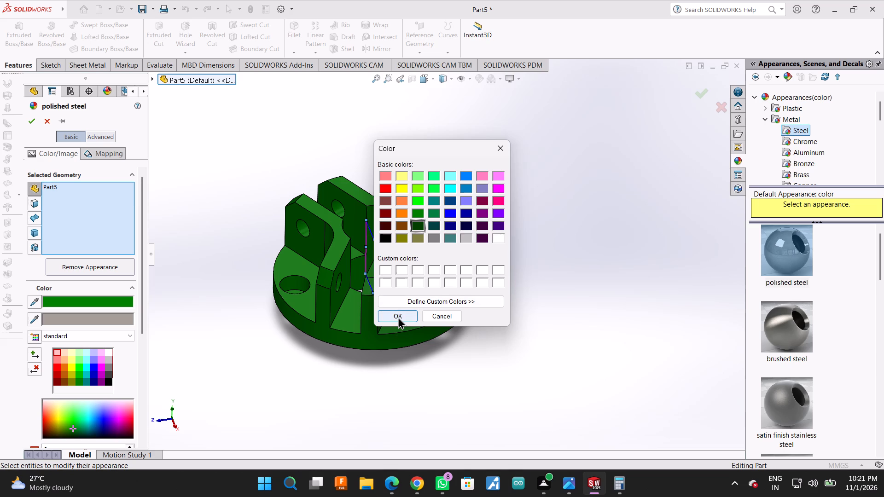
pyautogui.scroll(-2, 87, 395)
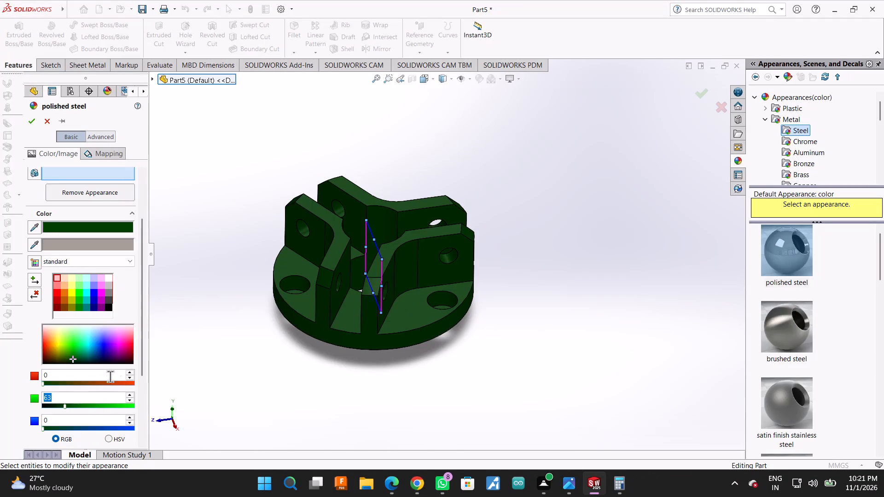
pyautogui.scroll(-4, 134, 323)
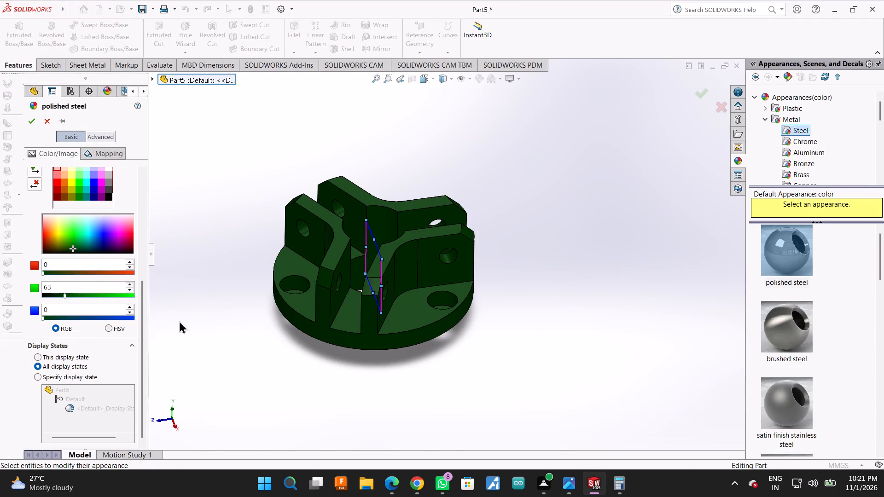
pyautogui.moveTo(264, 220); pyautogui.dragTo(277, 231, button='middle')
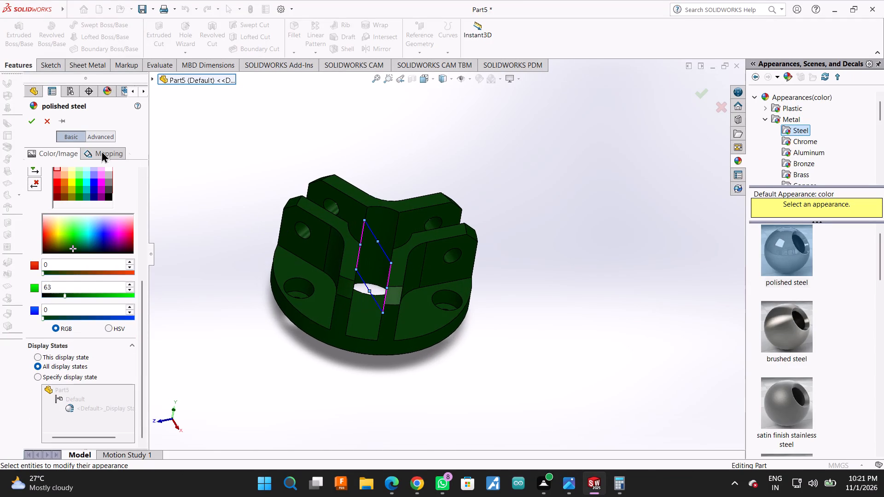
pyautogui.click(28, 119)
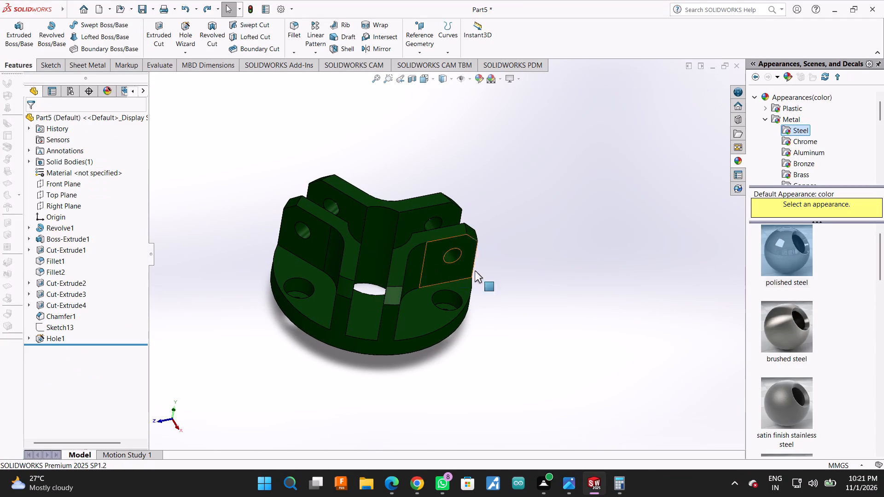
# Preview a planar section through the Front Plane and examine the part's cut profile.
pyautogui.moveTo(539, 157); pyautogui.dragTo(519, 165, button='middle')
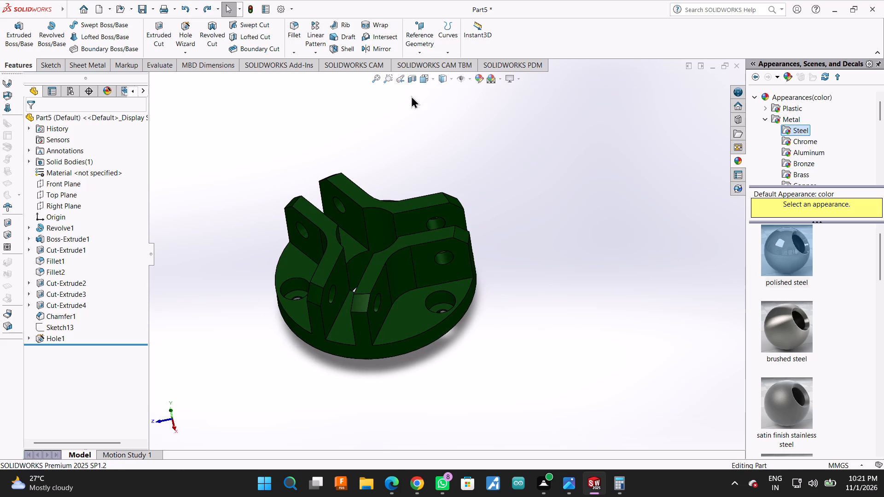
pyautogui.click(415, 79)
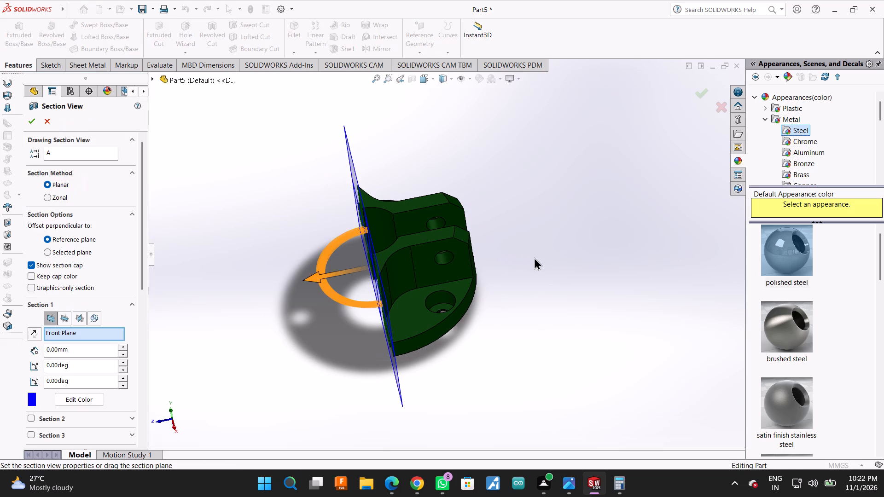
pyautogui.moveTo(535, 257); pyautogui.dragTo(622, 205, button='middle')
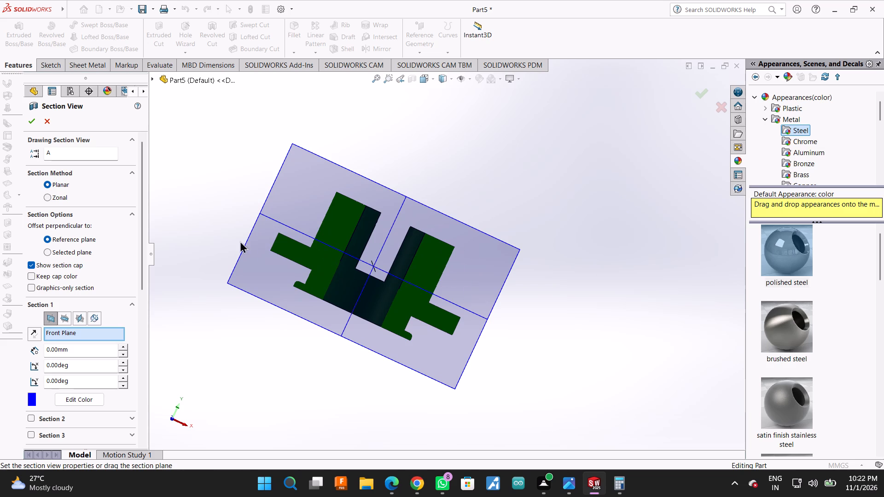
pyautogui.moveTo(245, 216); pyautogui.dragTo(251, 263, button='middle')
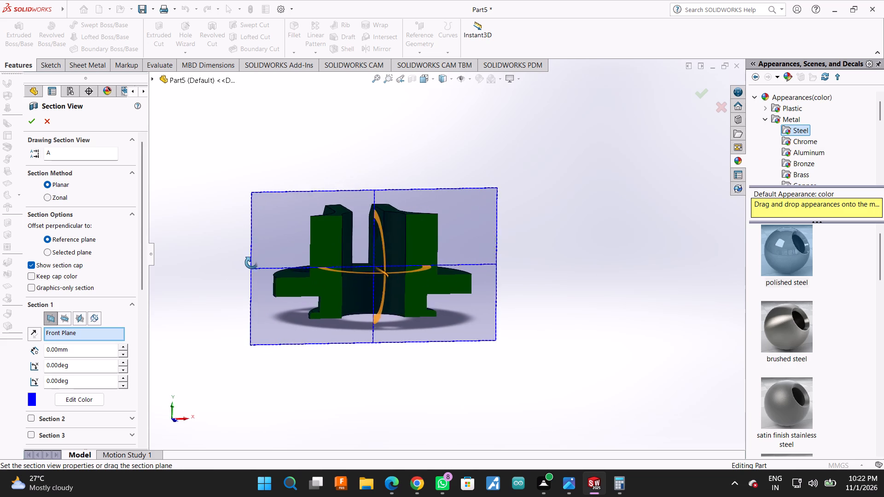
pyautogui.moveTo(251, 263); pyautogui.dragTo(247, 265, button='middle')
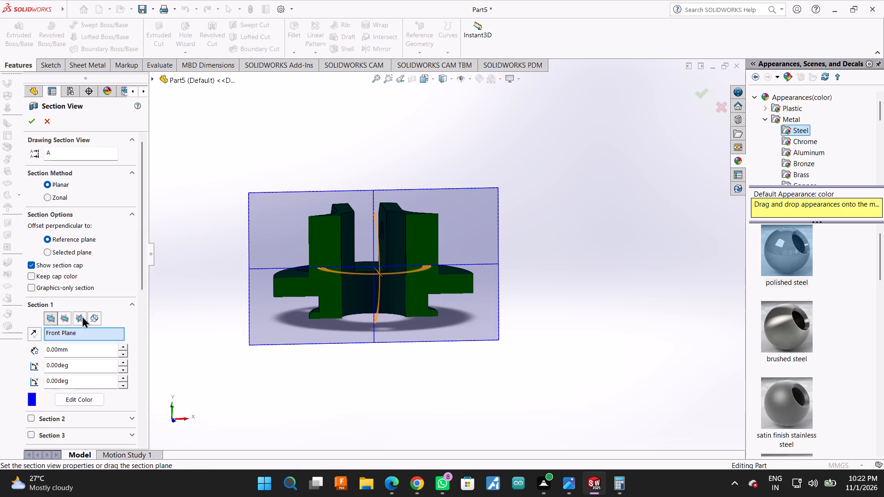
# Preview a section through the Right Plane, examine the cut walls and flange hole, and leave without keeping the section.
pyautogui.click(79, 317)
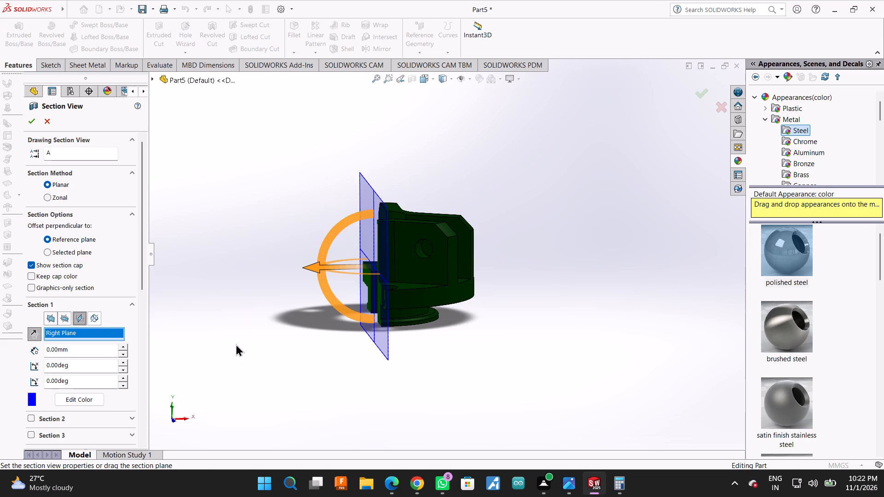
pyautogui.moveTo(258, 335); pyautogui.dragTo(322, 386, button='middle')
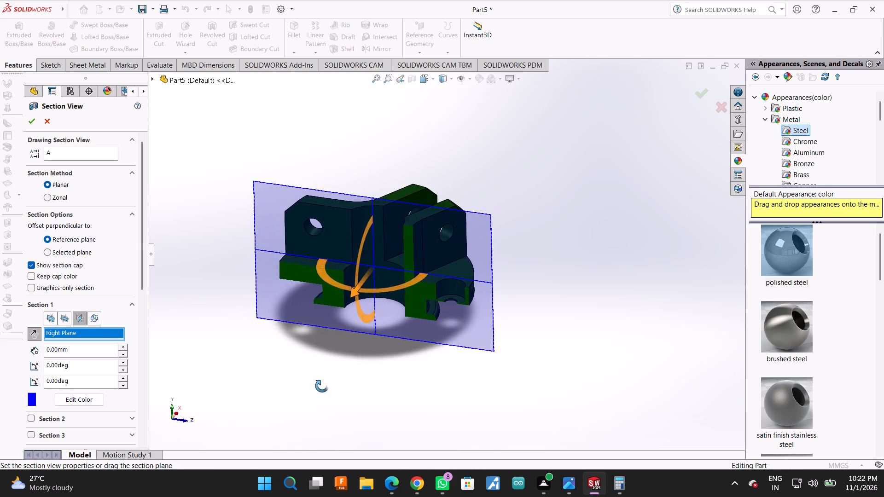
pyautogui.moveTo(322, 386); pyautogui.dragTo(311, 353, button='middle')
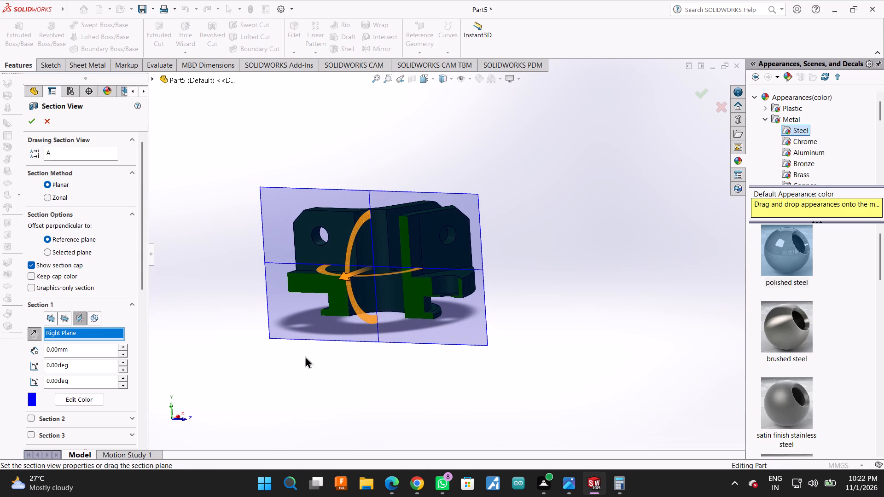
pyautogui.scroll(-2, 402, 310)
pyautogui.scroll(-1, 483, 292)
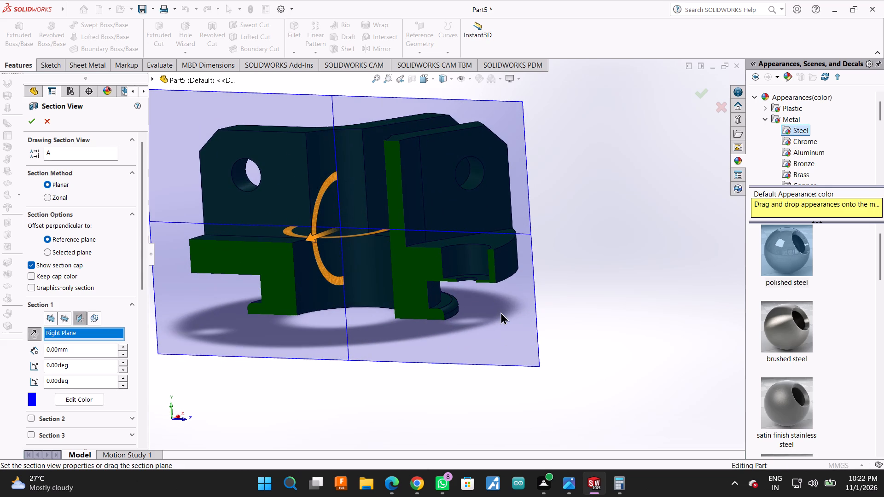
pyautogui.scroll(-1, 500, 312)
pyautogui.moveTo(500, 312); pyautogui.dragTo(520, 300, button='middle')
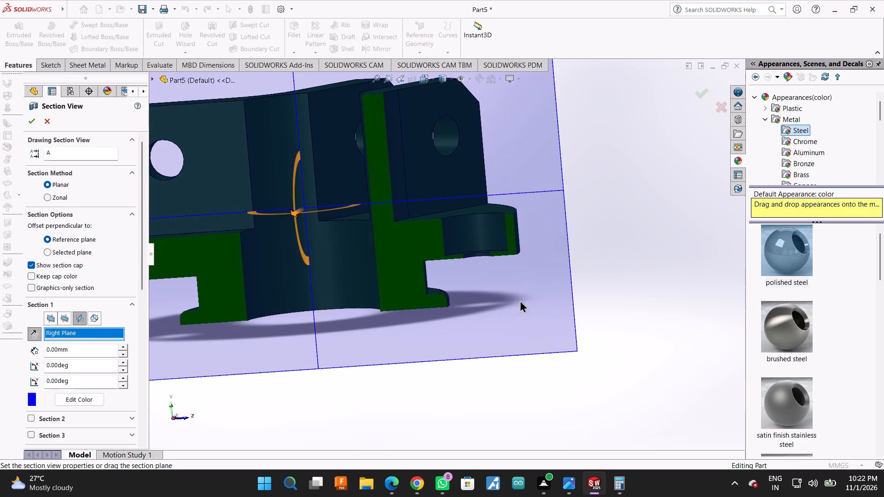
pyautogui.scroll(2, 511, 315)
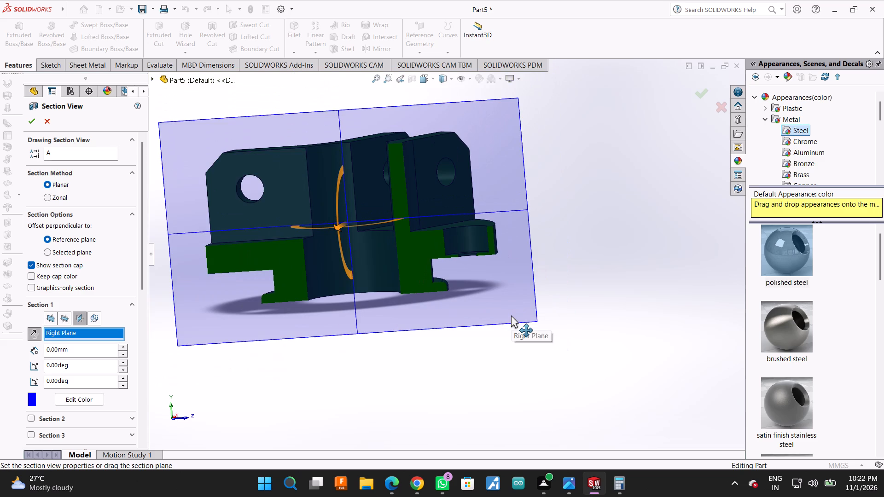
pyautogui.scroll(-2, 477, 276)
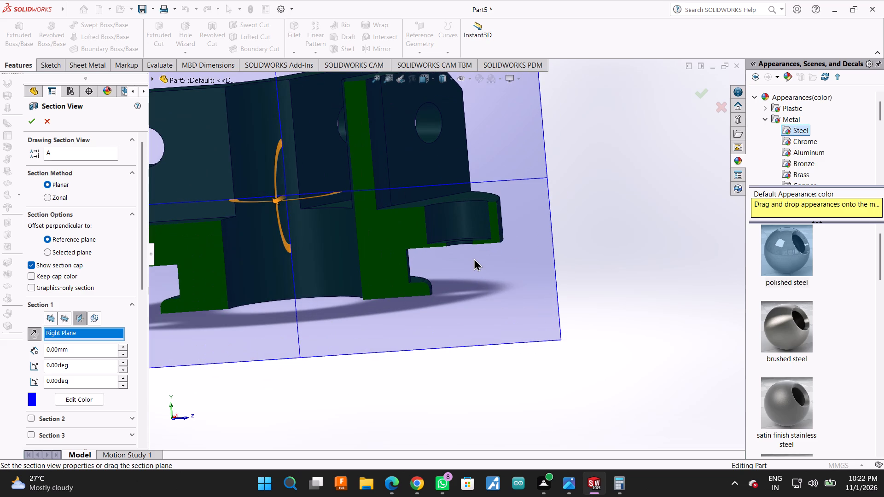
pyautogui.scroll(2, 474, 258)
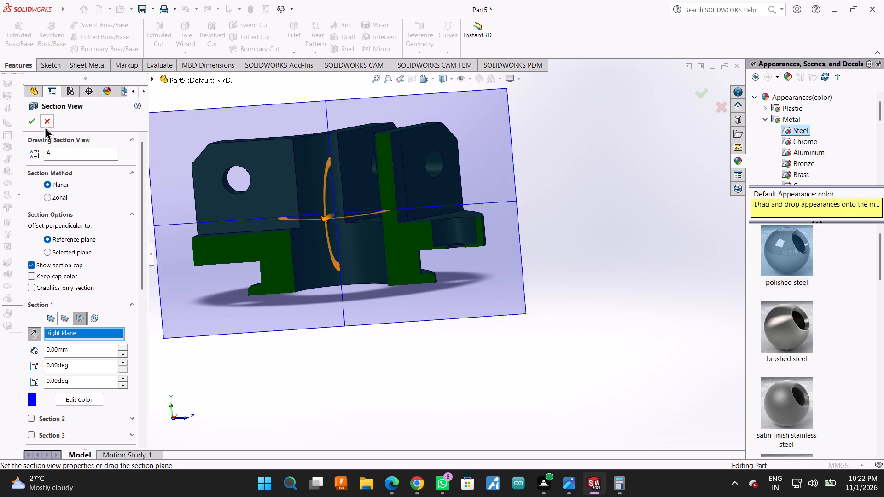
pyautogui.click(45, 127)
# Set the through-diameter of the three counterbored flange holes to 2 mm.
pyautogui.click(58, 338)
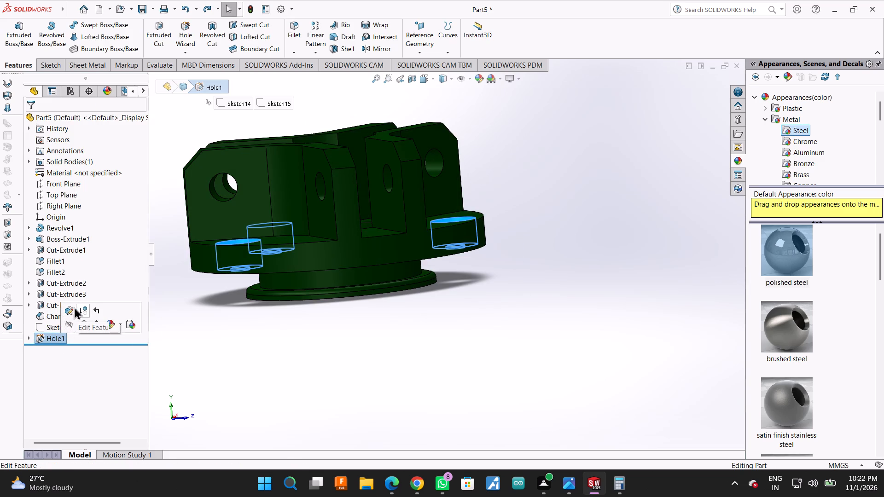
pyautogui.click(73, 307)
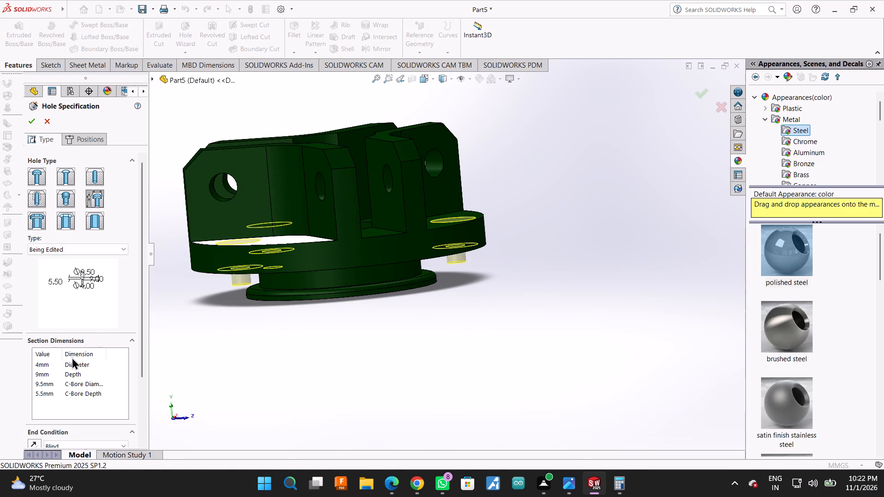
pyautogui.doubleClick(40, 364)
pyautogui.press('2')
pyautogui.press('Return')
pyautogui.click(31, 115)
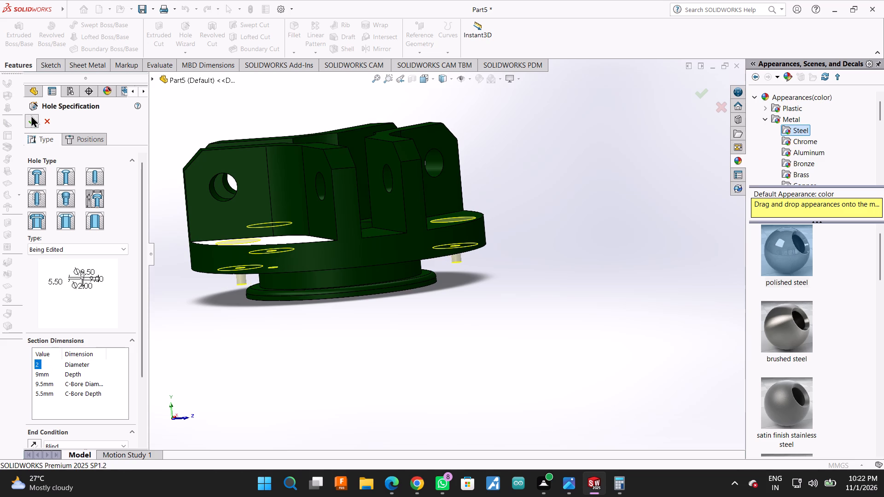
# Preview a section through the Right Plane, examine the counterbored flange hole's profile, and leave without keeping the section.
pyautogui.middleClick(528, 256)
pyautogui.moveTo(527, 256); pyautogui.dragTo(538, 315, button='middle')
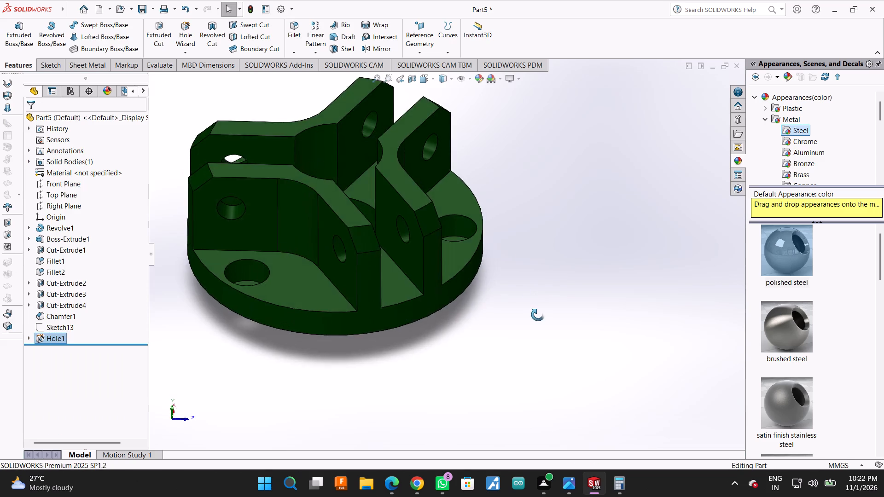
pyautogui.moveTo(538, 315); pyautogui.dragTo(541, 206, button='middle')
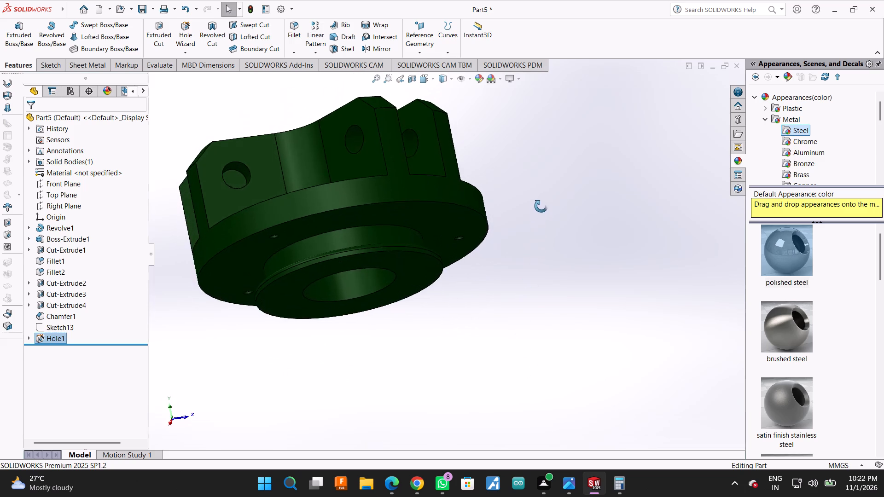
pyautogui.moveTo(541, 206); pyautogui.dragTo(507, 247, button='middle')
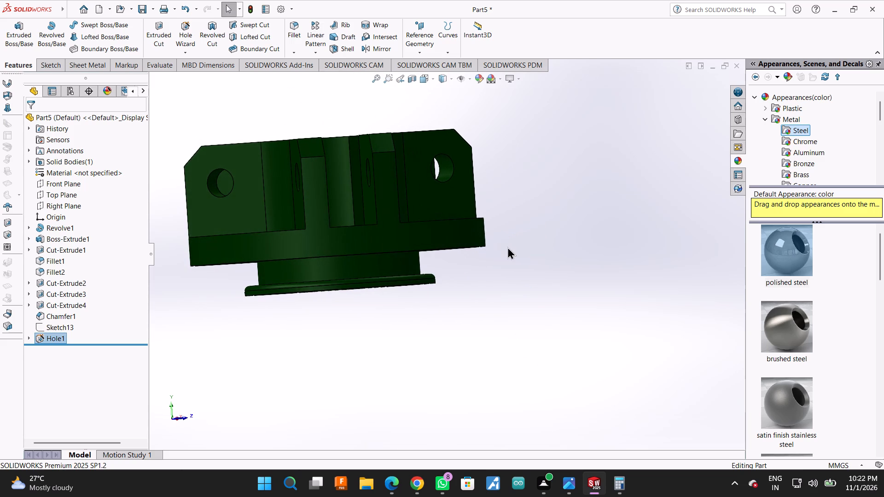
pyautogui.click(406, 75)
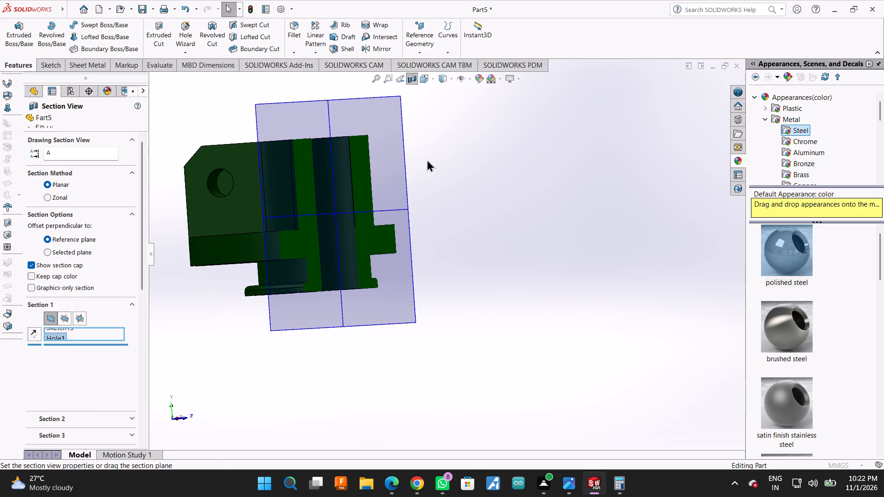
pyautogui.scroll(-1, 448, 218)
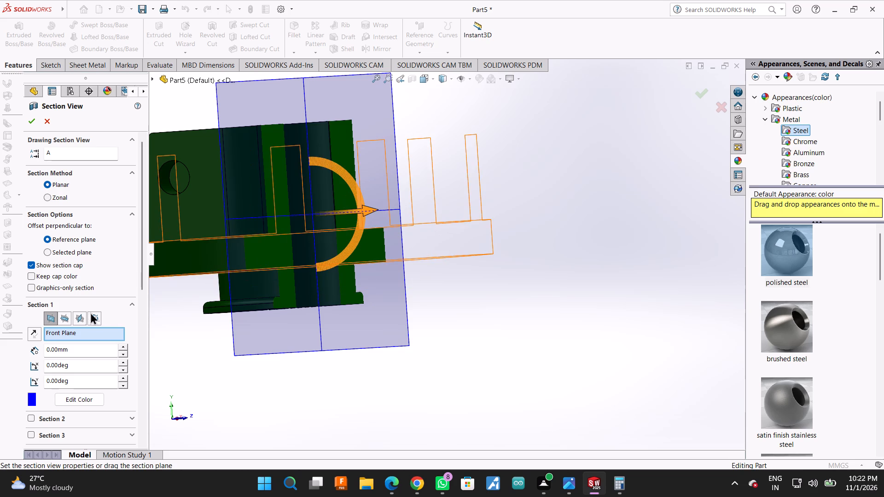
pyautogui.click(77, 314)
pyautogui.moveTo(533, 225); pyautogui.dragTo(524, 229, button='middle')
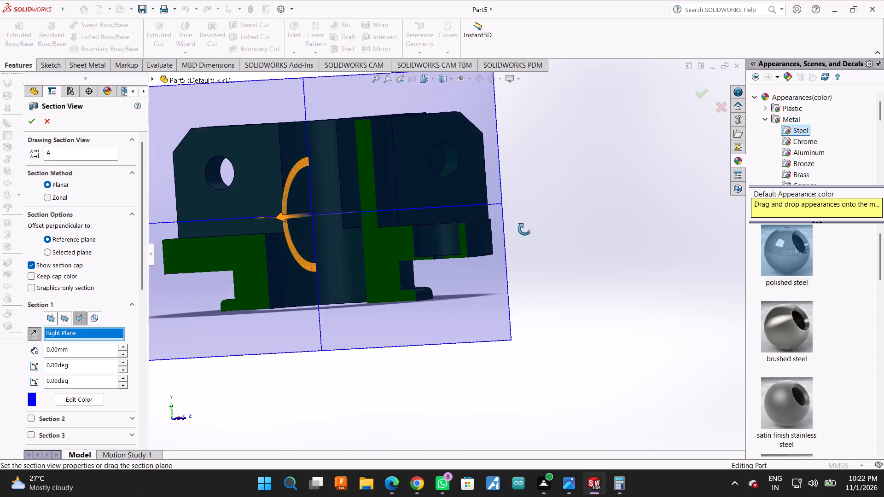
pyautogui.moveTo(524, 229); pyautogui.dragTo(550, 229, button='middle')
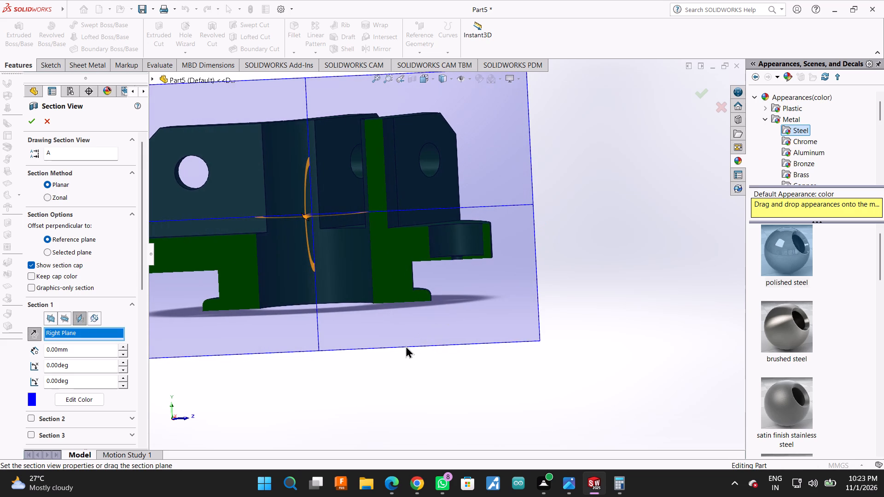
pyautogui.scroll(-2, 464, 288)
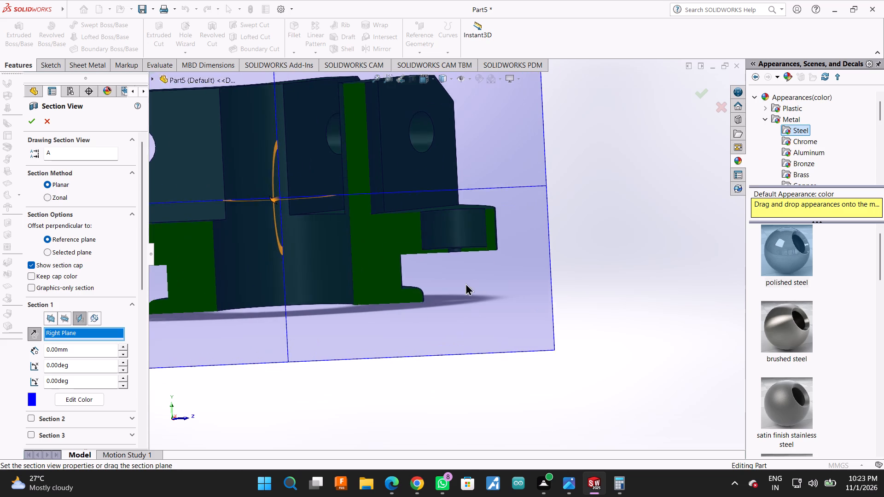
pyautogui.scroll(-1, 465, 283)
pyautogui.scroll(1, 454, 246)
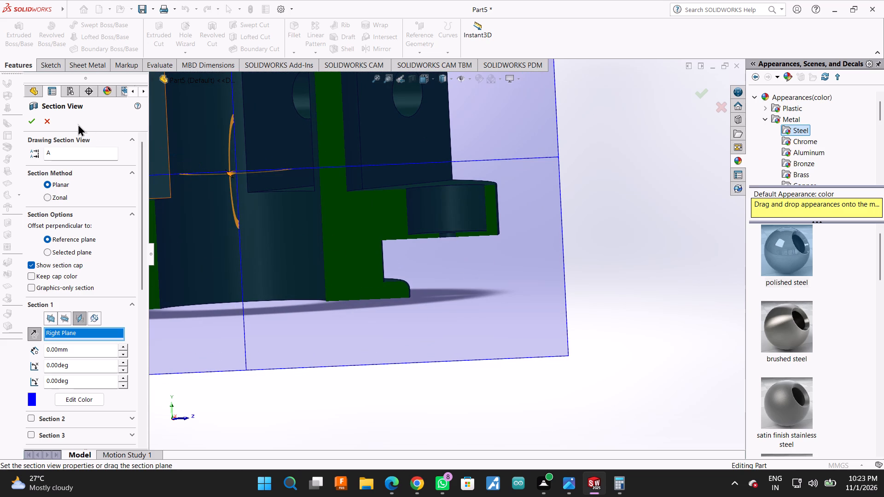
pyautogui.click(50, 123)
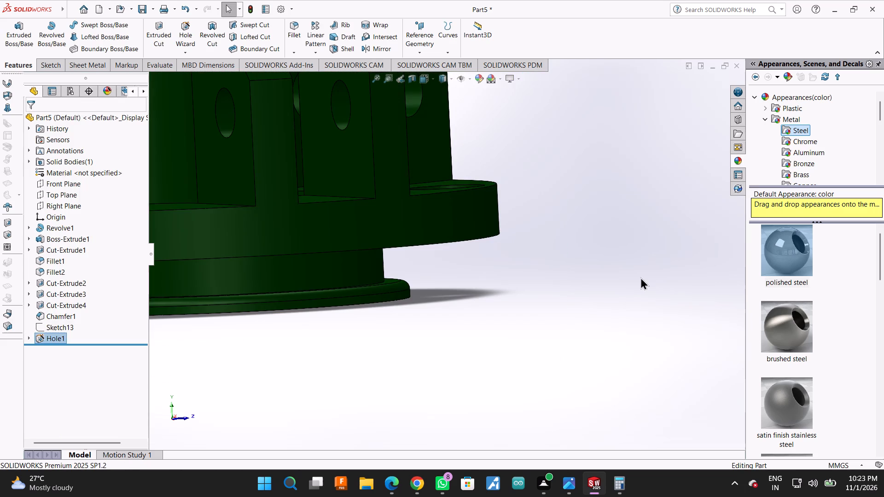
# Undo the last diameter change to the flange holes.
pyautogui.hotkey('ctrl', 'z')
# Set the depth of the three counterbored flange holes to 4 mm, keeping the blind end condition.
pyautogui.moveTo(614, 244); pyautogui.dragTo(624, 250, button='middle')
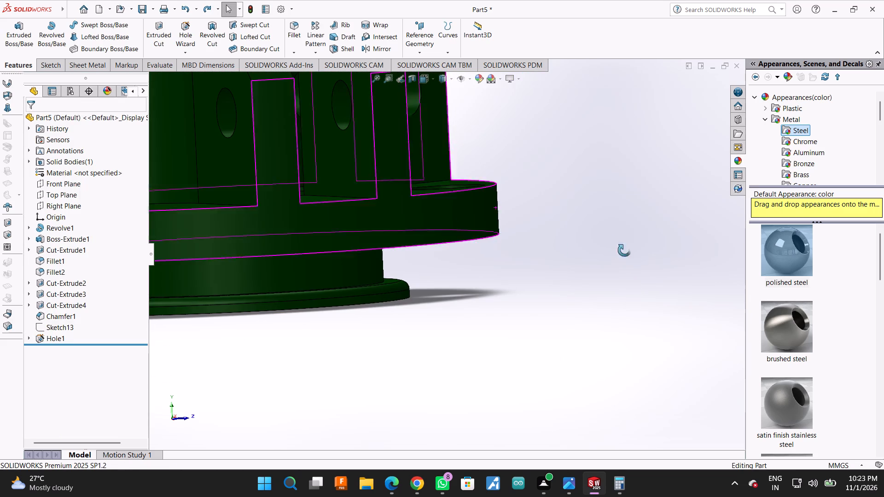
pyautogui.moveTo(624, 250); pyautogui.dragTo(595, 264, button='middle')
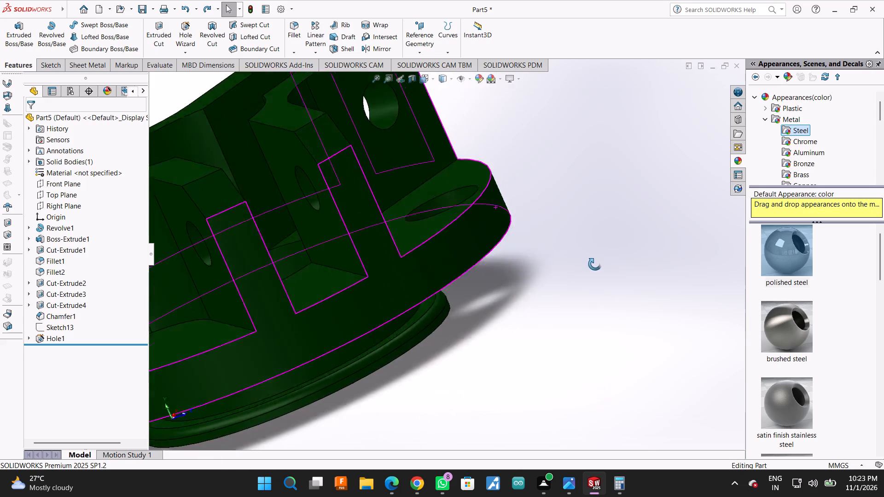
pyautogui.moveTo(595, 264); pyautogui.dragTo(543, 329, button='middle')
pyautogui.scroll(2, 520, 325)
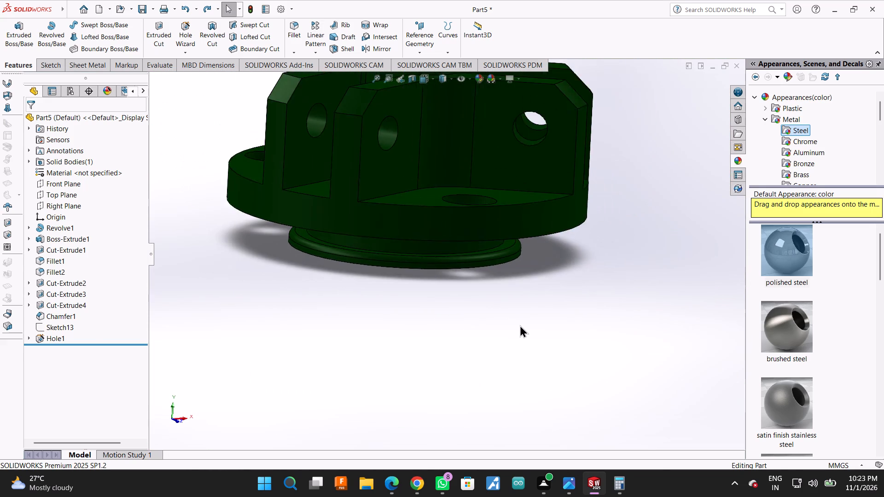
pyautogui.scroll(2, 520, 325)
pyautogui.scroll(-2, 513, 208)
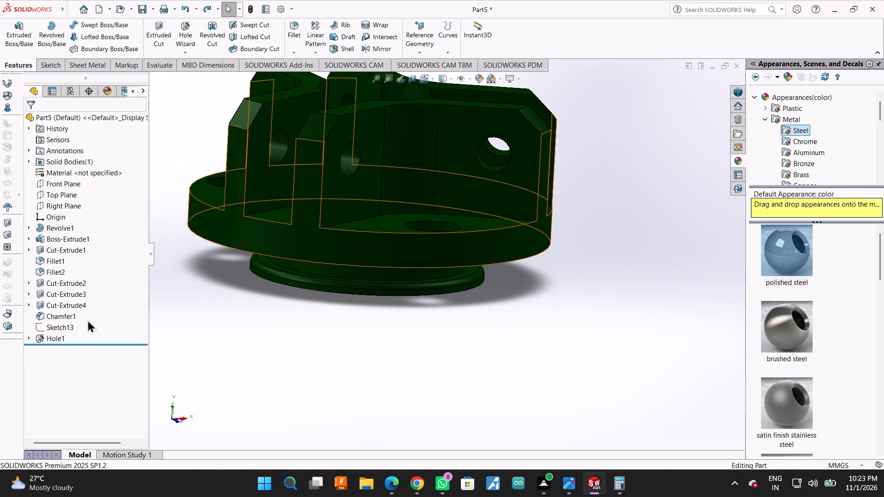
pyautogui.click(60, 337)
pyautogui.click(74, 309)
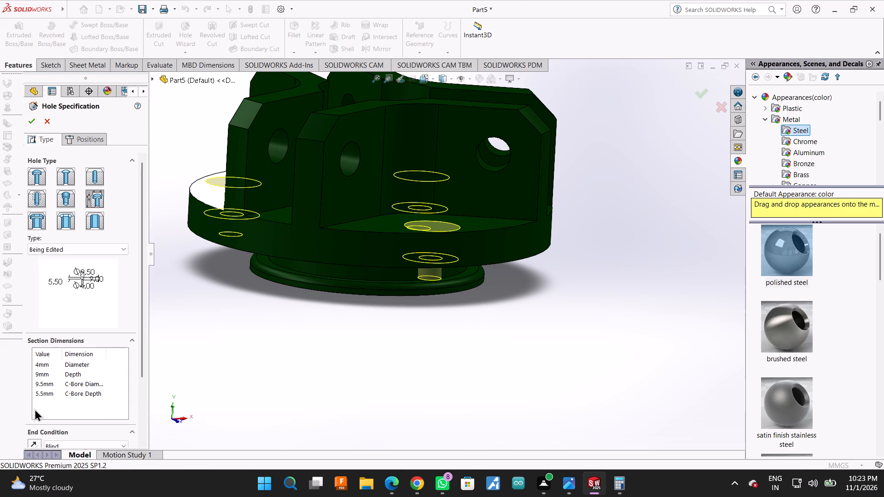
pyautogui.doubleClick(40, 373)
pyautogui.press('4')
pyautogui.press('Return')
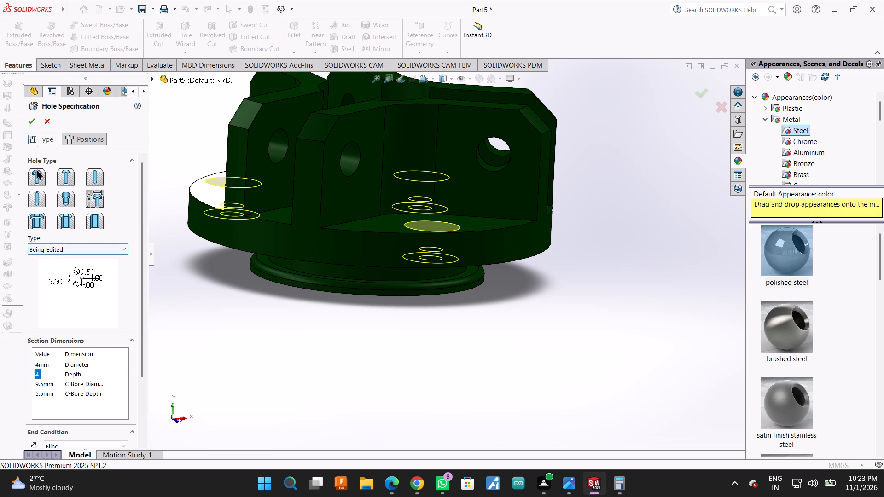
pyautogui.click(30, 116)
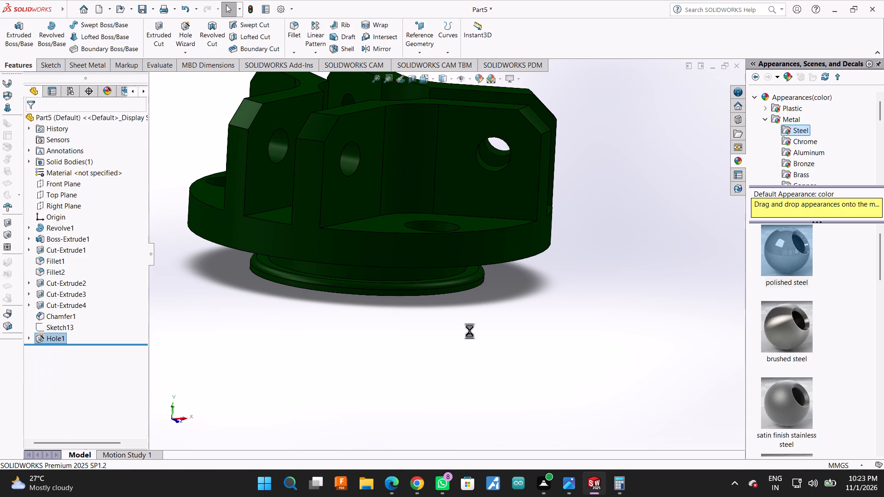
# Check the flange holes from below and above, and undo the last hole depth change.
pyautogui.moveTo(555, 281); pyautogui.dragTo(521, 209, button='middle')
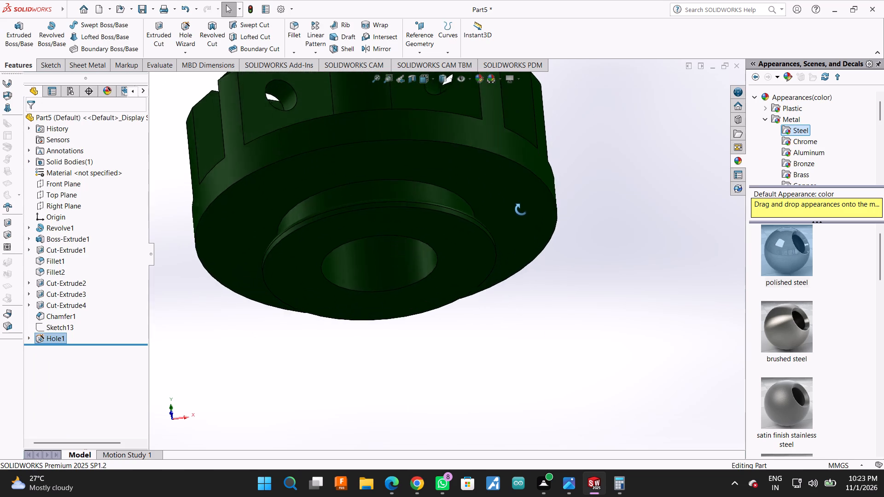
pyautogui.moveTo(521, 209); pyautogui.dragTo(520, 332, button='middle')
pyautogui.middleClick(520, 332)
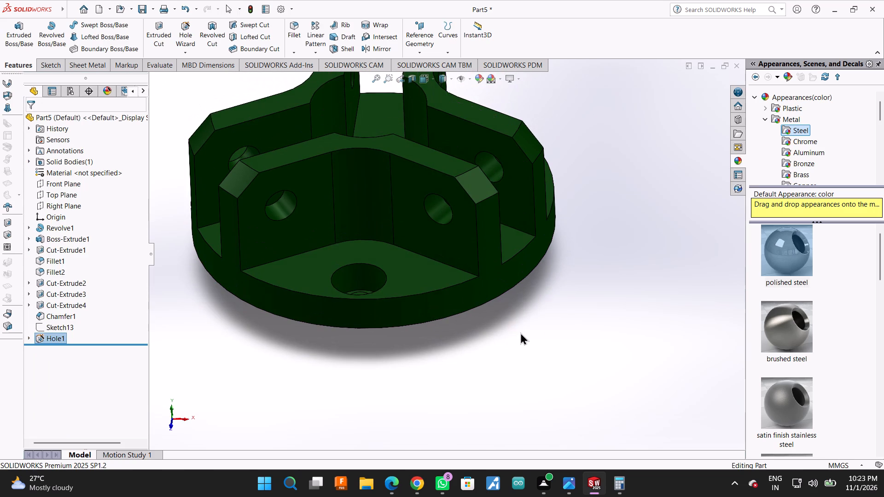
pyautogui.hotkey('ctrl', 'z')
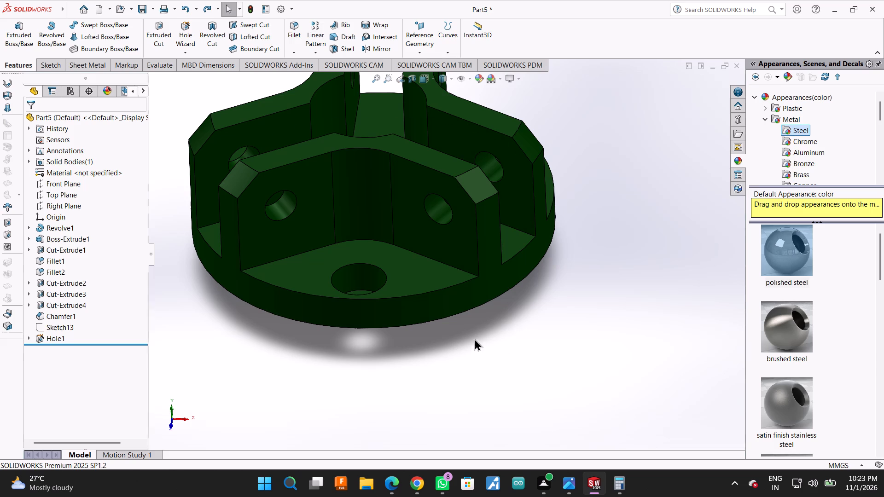
# Reopen the counterbored flange holes' feature definition for editing.
pyautogui.moveTo(442, 377); pyautogui.dragTo(441, 378, button='middle')
pyautogui.scroll(-1, 442, 378)
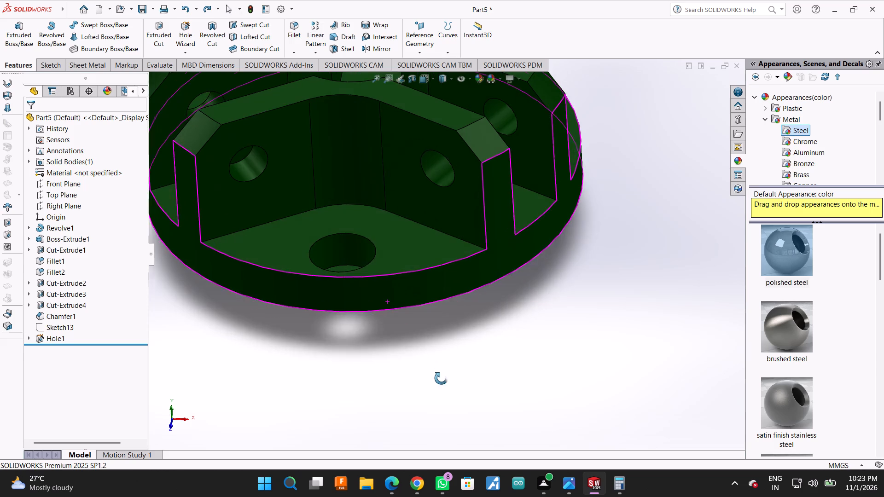
pyautogui.moveTo(441, 378); pyautogui.dragTo(433, 382, button='middle')
pyautogui.middleClick(431, 336)
pyautogui.scroll(1, 409, 340)
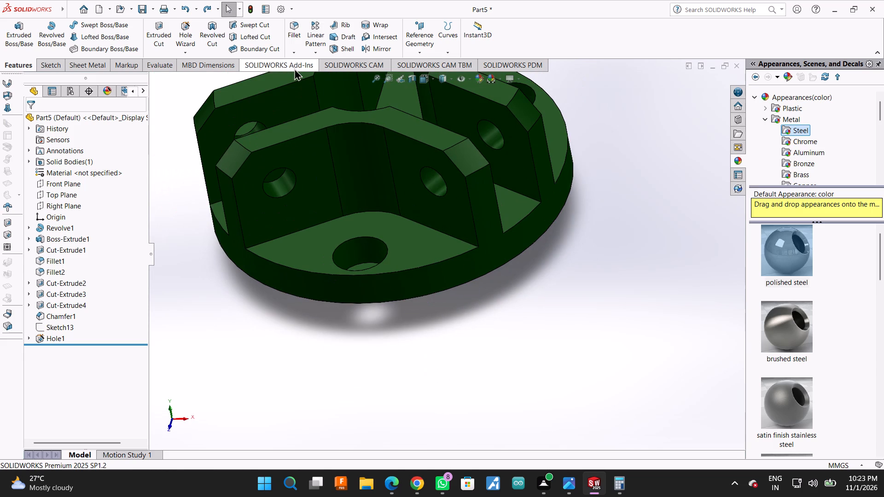
pyautogui.click(45, 337)
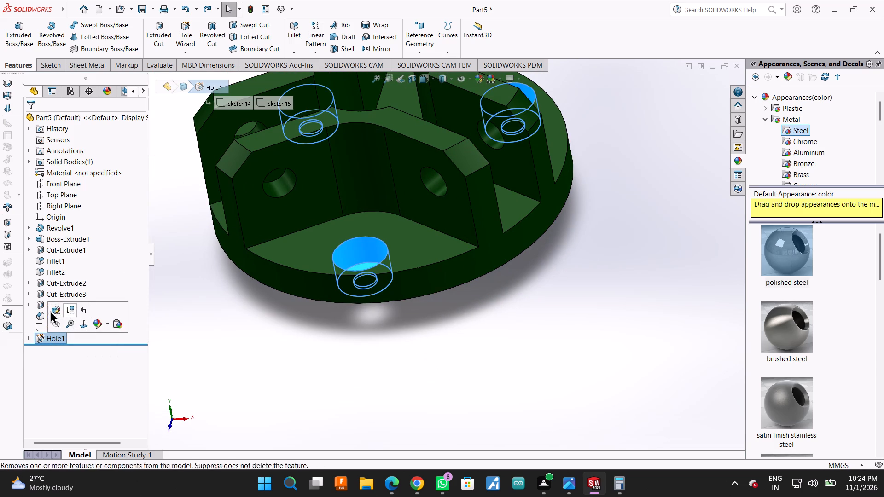
pyautogui.click(52, 309)
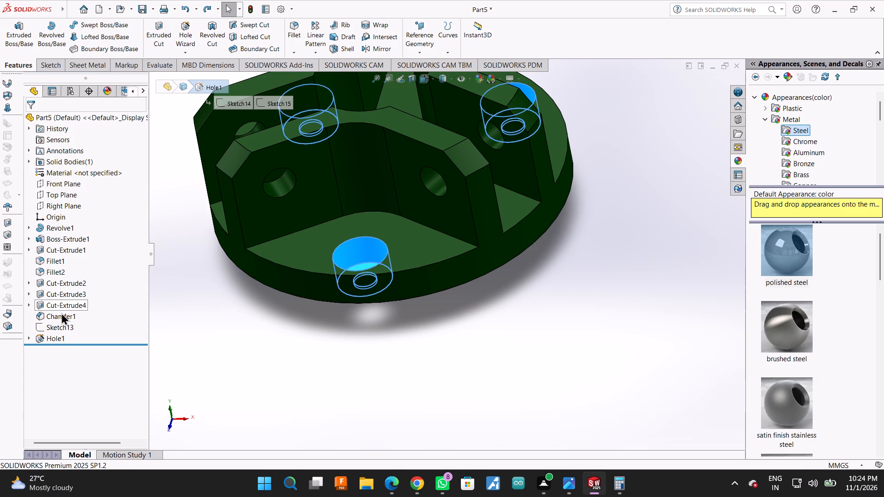
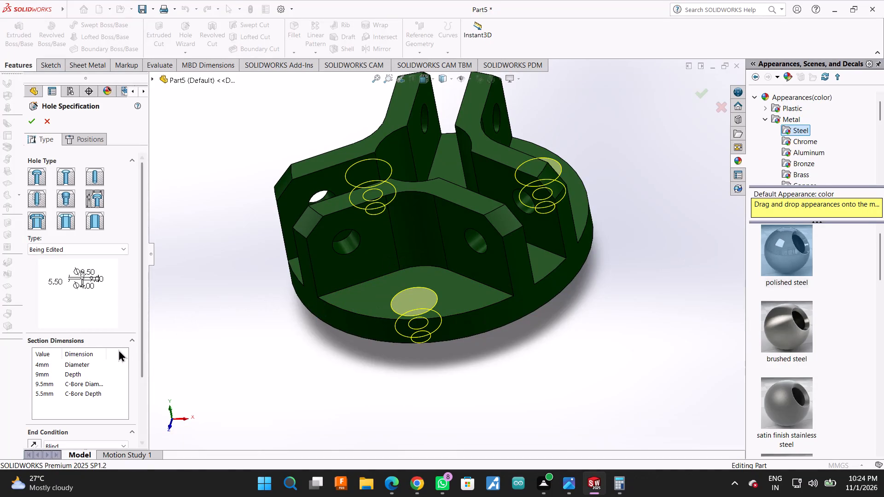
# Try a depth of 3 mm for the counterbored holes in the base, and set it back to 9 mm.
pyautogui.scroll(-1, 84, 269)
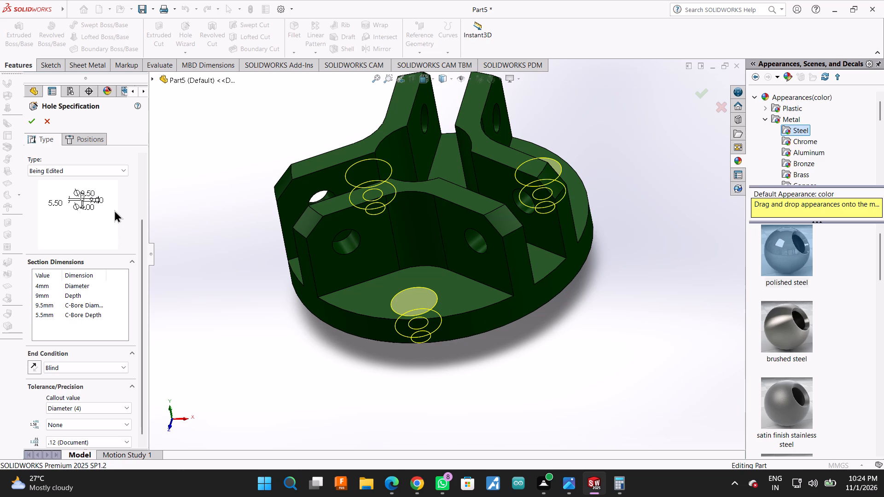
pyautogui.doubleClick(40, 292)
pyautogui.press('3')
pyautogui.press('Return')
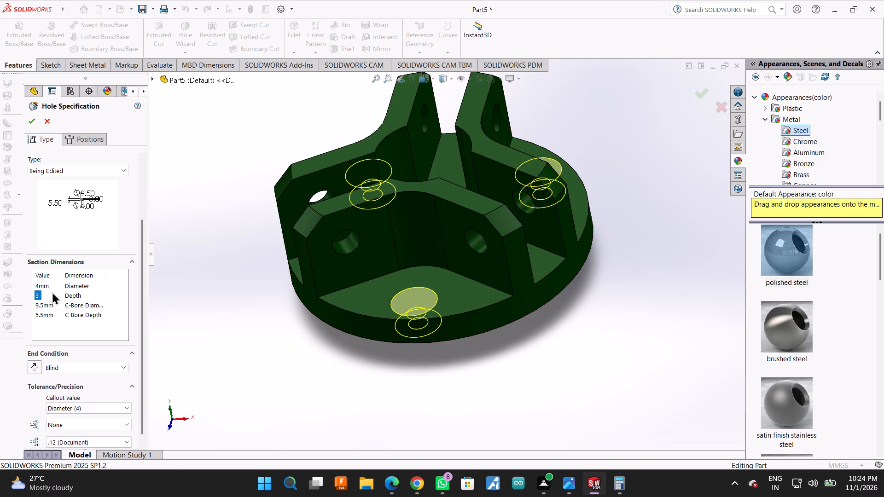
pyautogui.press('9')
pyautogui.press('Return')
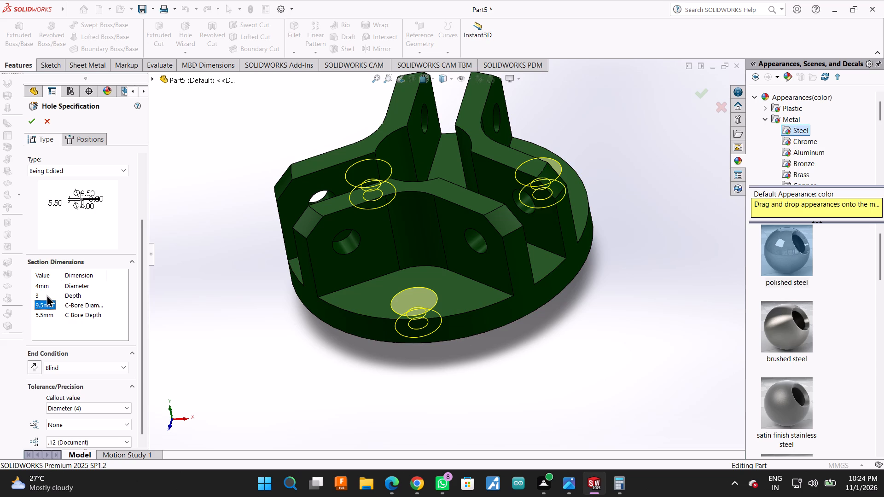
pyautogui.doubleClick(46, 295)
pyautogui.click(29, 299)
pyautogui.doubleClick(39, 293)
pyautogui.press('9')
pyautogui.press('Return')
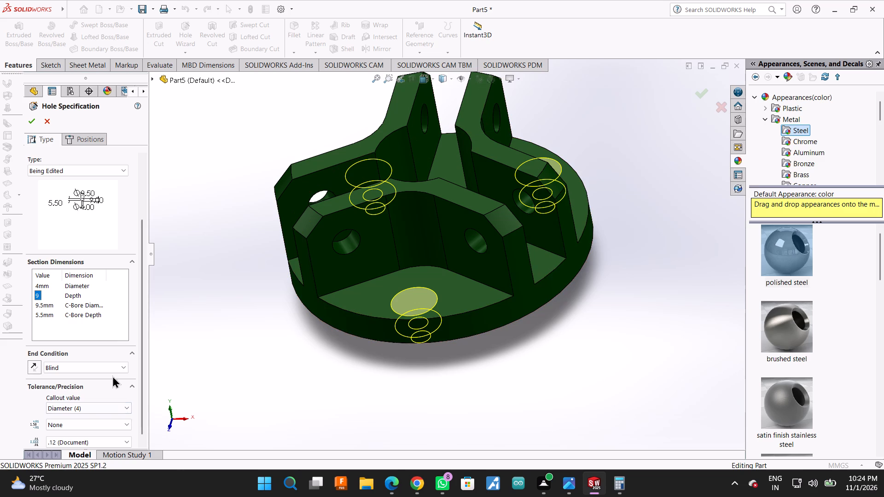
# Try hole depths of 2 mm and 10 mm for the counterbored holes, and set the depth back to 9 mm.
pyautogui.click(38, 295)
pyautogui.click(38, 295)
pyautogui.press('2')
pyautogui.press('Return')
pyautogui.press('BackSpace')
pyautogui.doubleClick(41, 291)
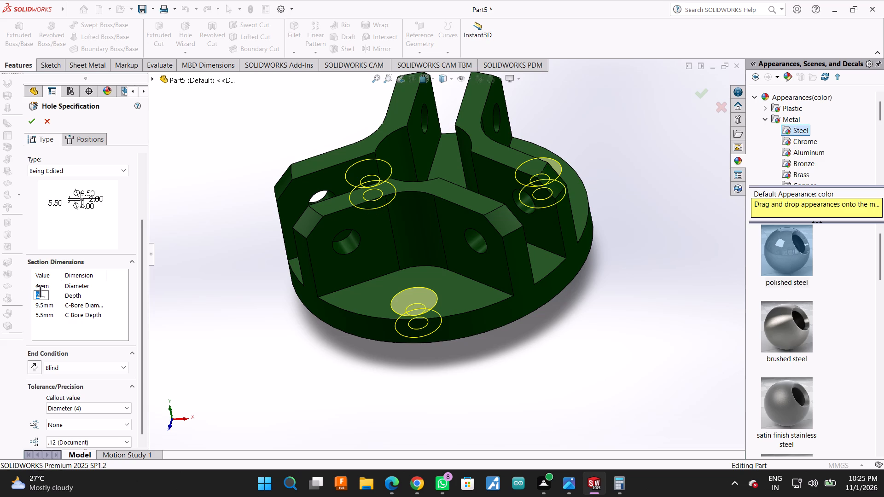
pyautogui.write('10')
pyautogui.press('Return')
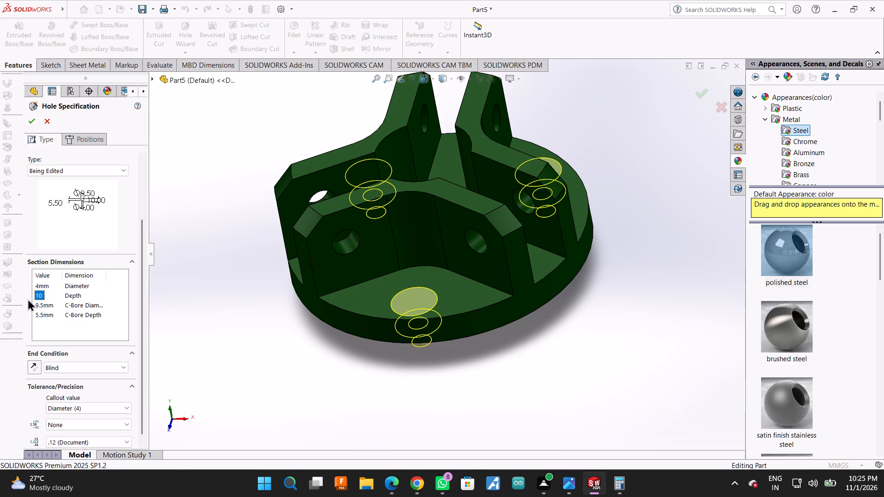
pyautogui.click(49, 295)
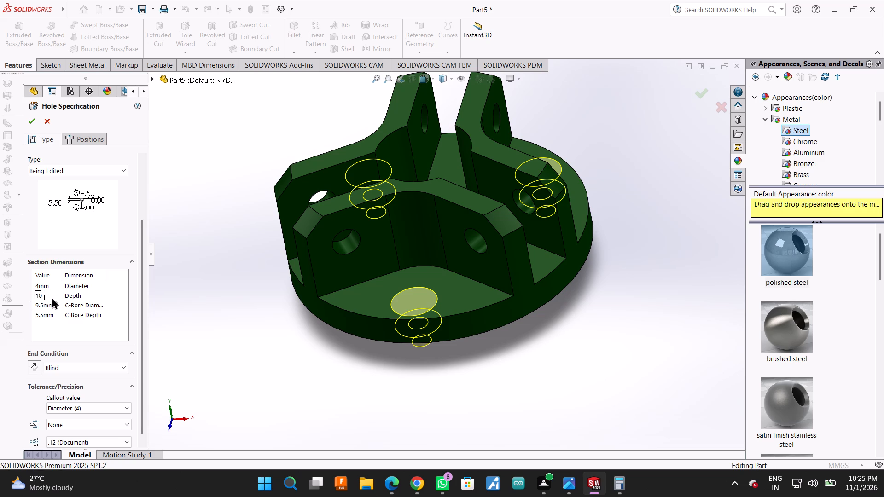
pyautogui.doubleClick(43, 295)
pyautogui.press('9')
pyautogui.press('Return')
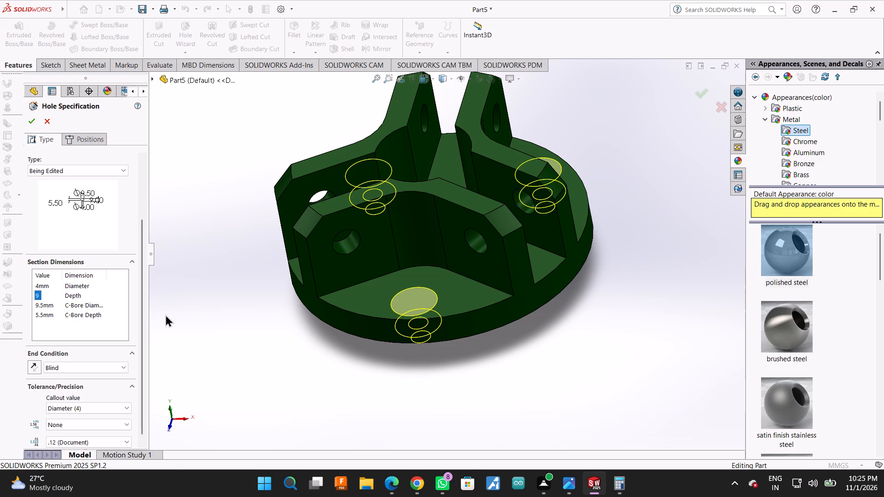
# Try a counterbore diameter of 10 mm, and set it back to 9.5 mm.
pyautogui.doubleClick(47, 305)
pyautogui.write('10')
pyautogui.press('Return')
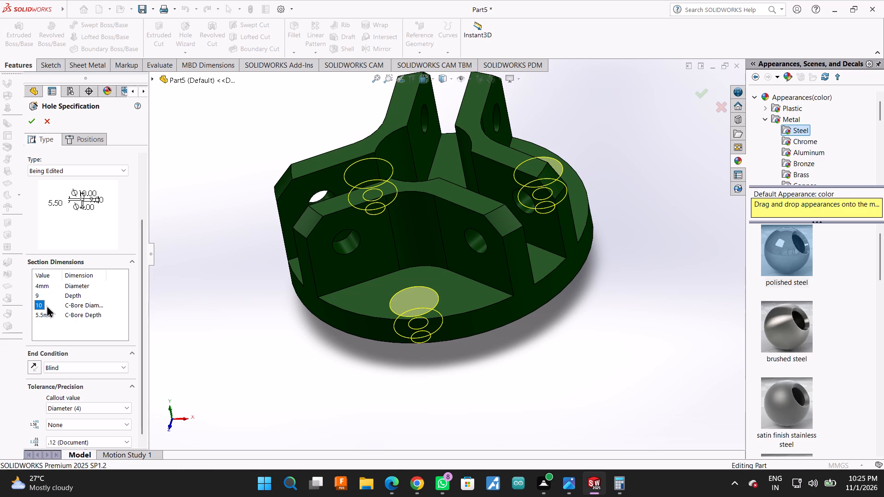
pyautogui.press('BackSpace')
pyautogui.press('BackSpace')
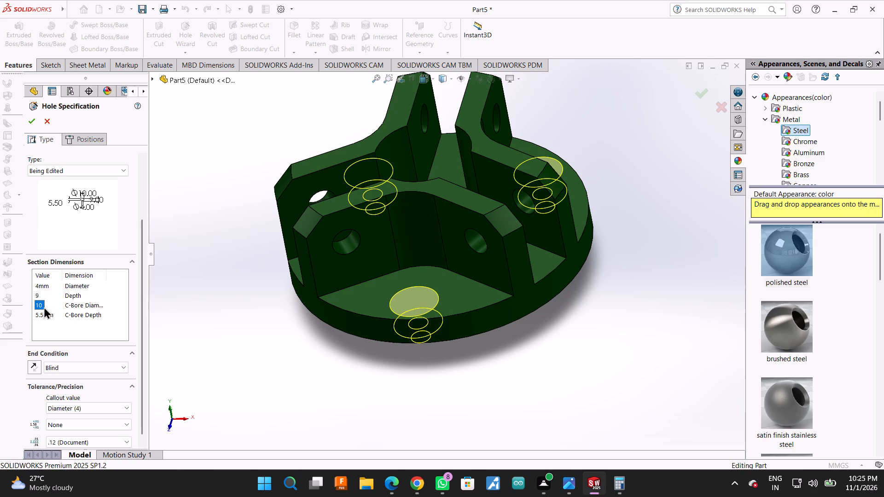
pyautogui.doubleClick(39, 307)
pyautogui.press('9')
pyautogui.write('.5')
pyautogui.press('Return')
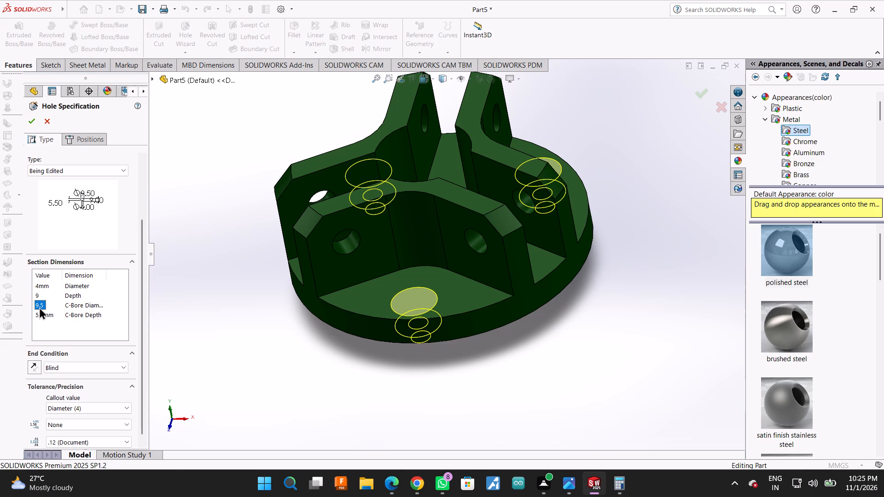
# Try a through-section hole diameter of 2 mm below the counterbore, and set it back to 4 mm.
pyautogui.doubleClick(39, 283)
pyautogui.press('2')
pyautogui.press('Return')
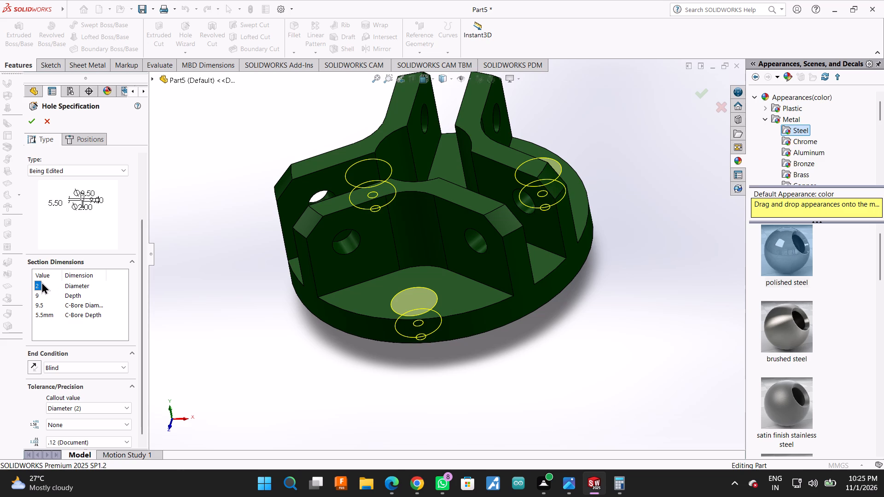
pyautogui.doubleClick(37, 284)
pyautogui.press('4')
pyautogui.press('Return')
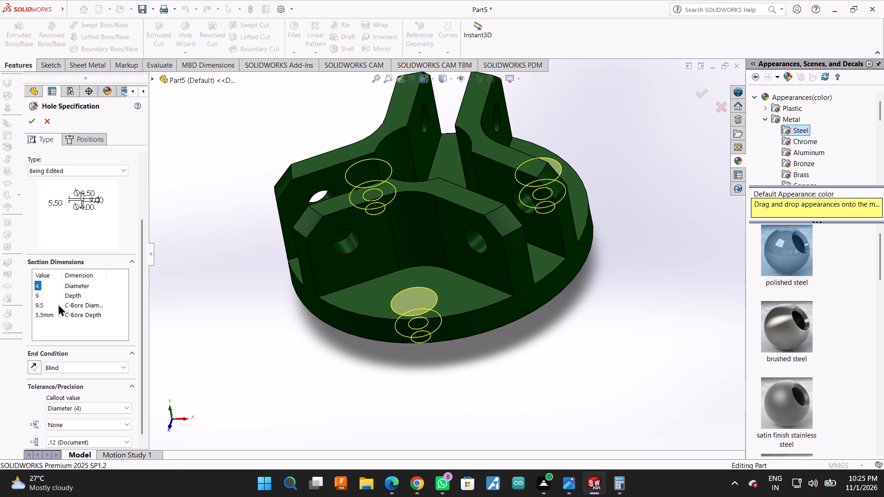
# Try a counterbore depth of 5 mm, and settle on 3 mm.
pyautogui.doubleClick(46, 314)
pyautogui.press('5')
pyautogui.press('Return')
pyautogui.press(']')
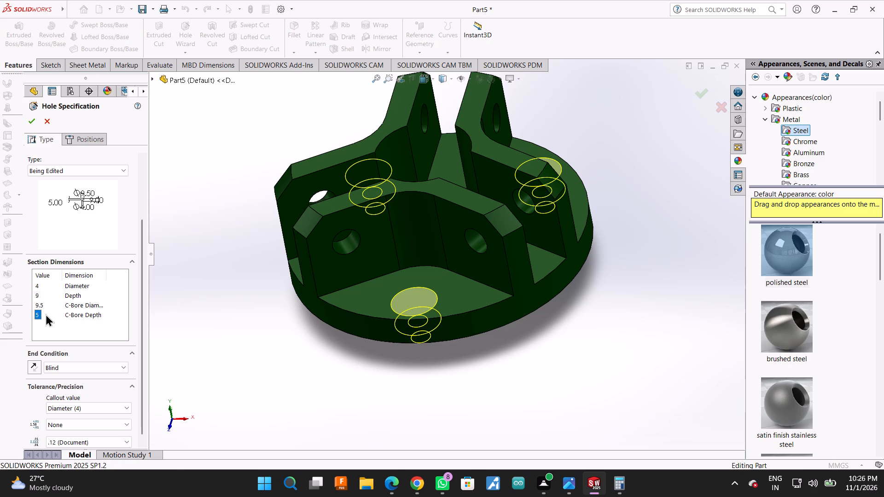
pyautogui.doubleClick(35, 313)
pyautogui.press('4')
pyautogui.press('BackSpace')
pyautogui.press('3')
pyautogui.press('Return')
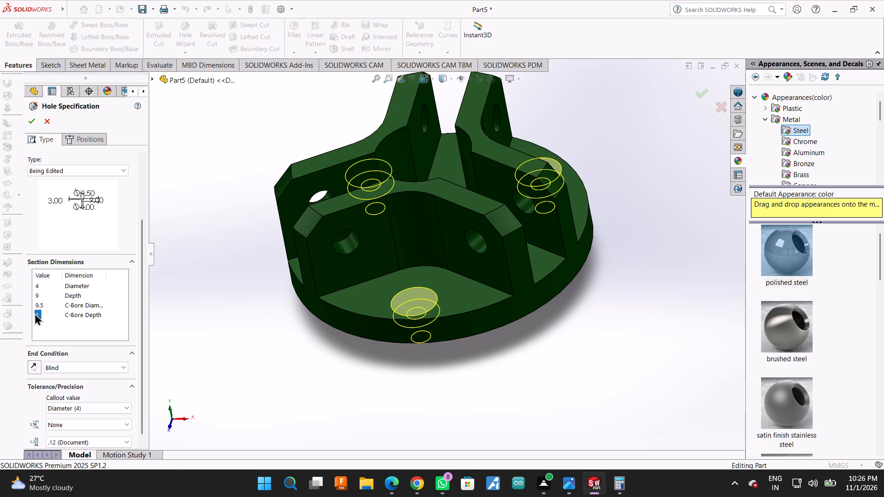
# Set the hole diameter below the counterbore to 5.5 mm and finish the hole feature.
pyautogui.doubleClick(36, 284)
pyautogui.write('5.5')
pyautogui.press('Return')
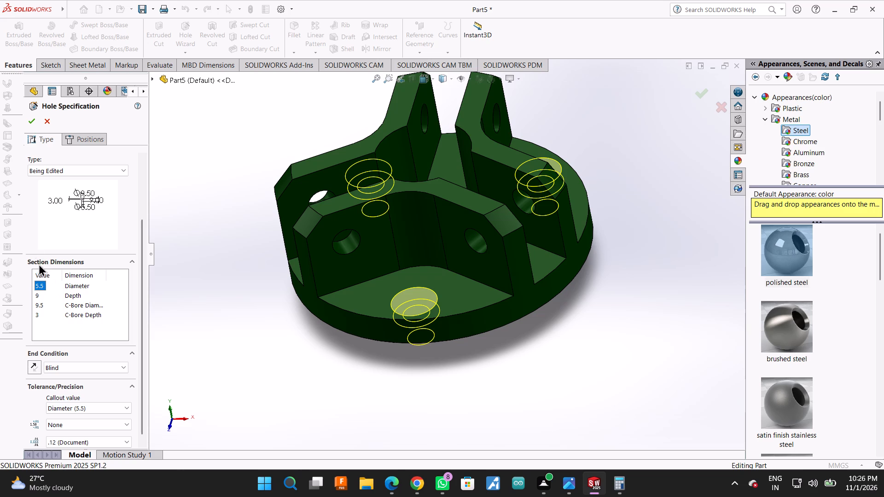
pyautogui.click(31, 121)
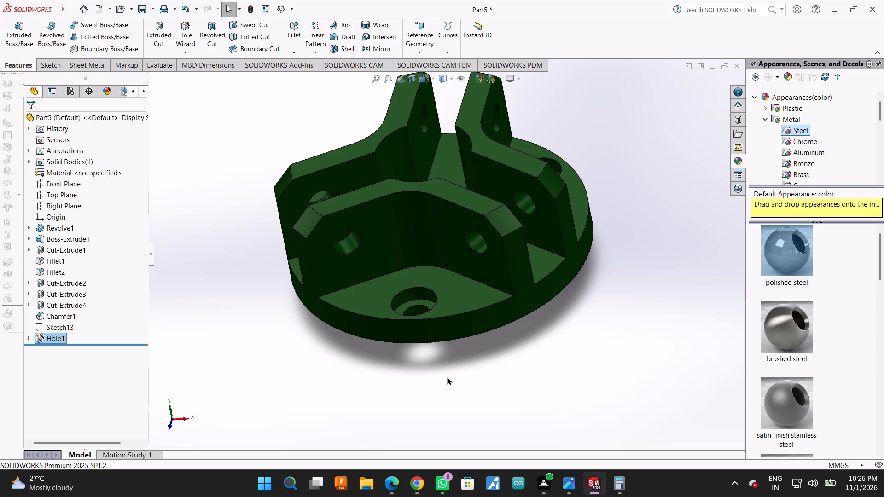
# Examine the counterbored hole's profile in a temporary section view through the Right Plane, and close the section view without keeping it.
pyautogui.click(411, 78)
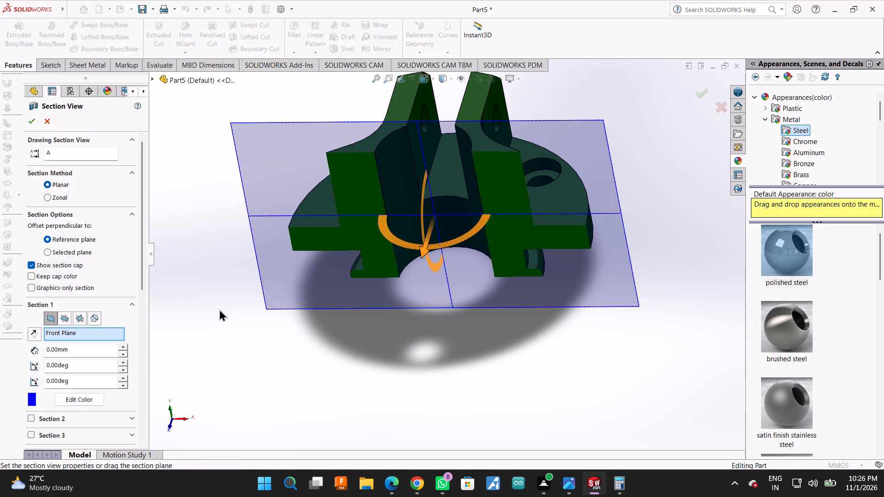
pyautogui.click(75, 321)
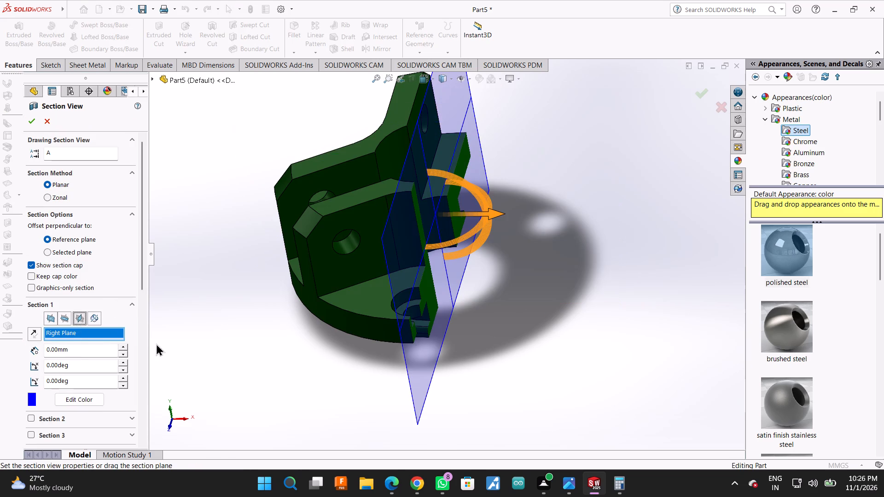
pyautogui.moveTo(542, 267); pyautogui.dragTo(482, 297, button='middle')
pyautogui.scroll(-1, 485, 299)
pyautogui.scroll(1, 490, 299)
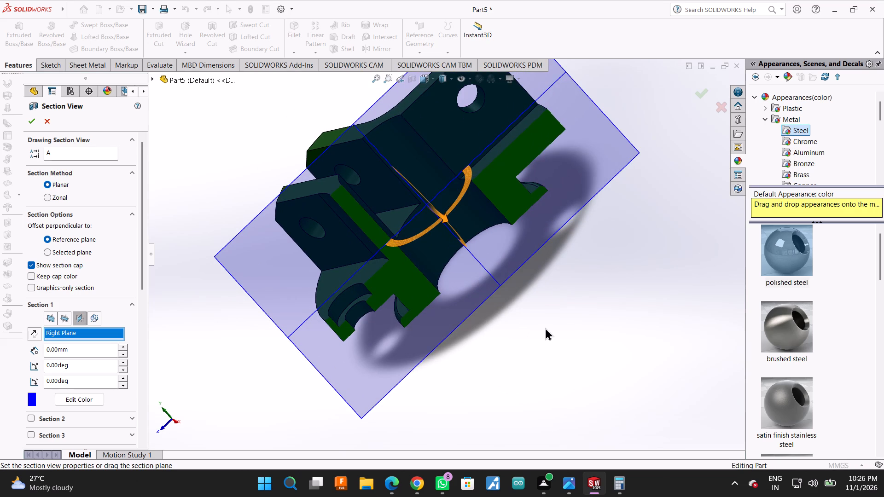
pyautogui.moveTo(557, 283); pyautogui.dragTo(459, 292, button='middle')
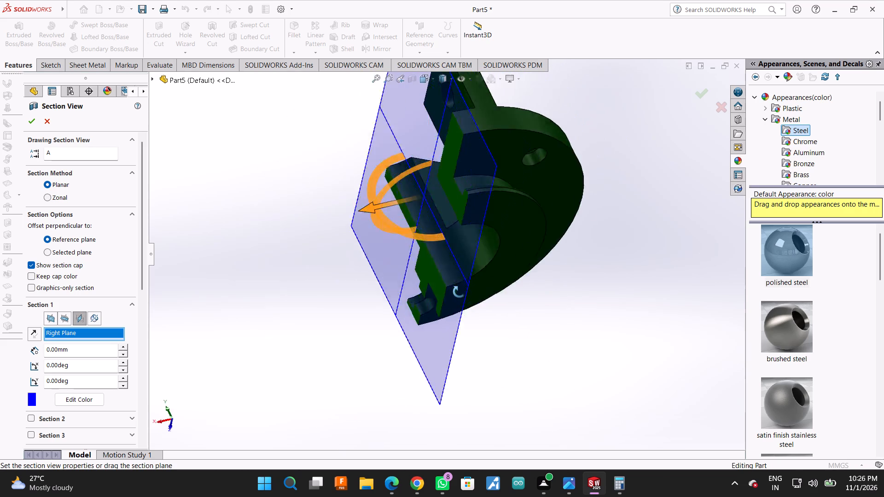
pyautogui.moveTo(459, 292); pyautogui.dragTo(611, 300, button='middle')
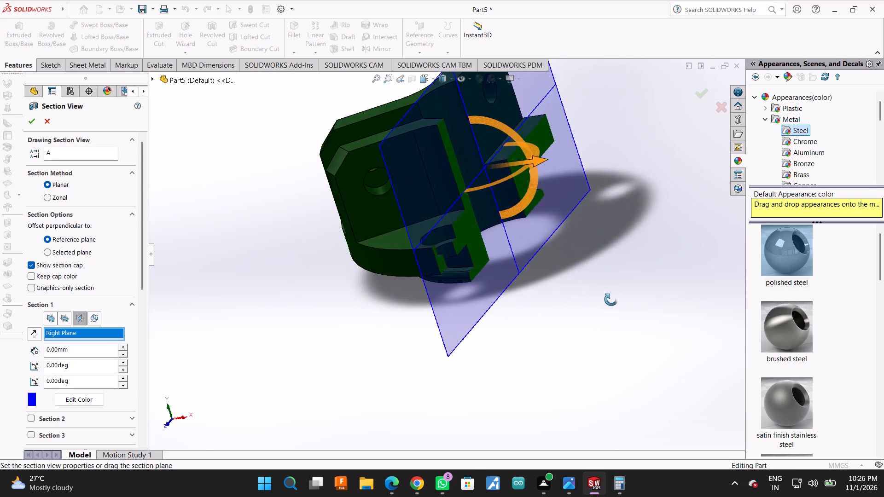
pyautogui.moveTo(611, 300); pyautogui.dragTo(504, 419, button='middle')
pyautogui.scroll(2, 501, 381)
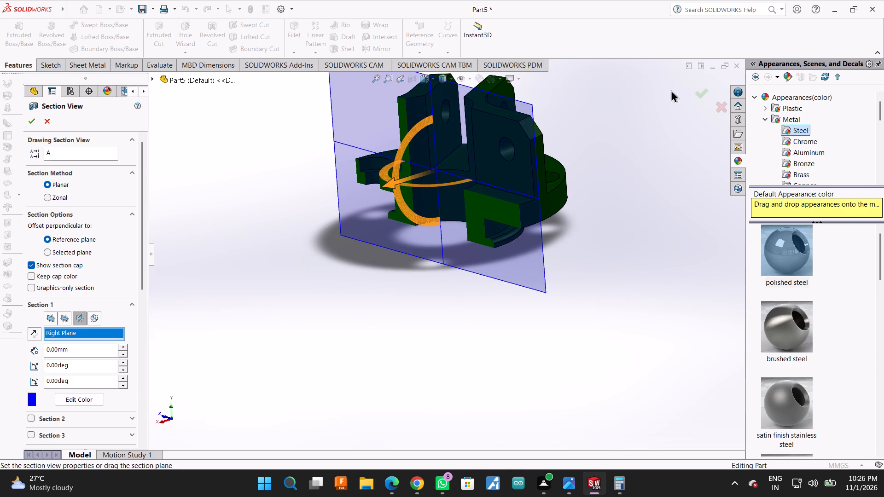
pyautogui.click(45, 116)
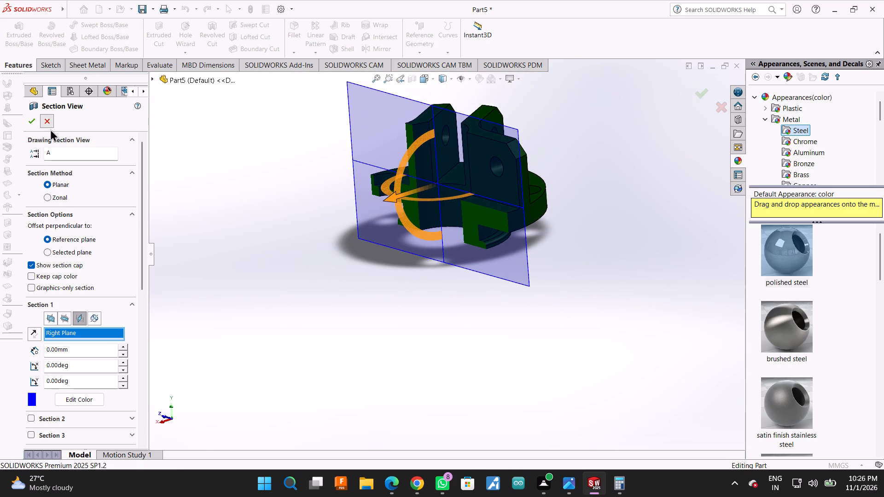
# Inspect the whole bracket from above, below and the sides, checking the three counterbored base holes and the upright arms.
pyautogui.scroll(2, 260, 285)
pyautogui.moveTo(550, 173); pyautogui.dragTo(526, 232, button='middle')
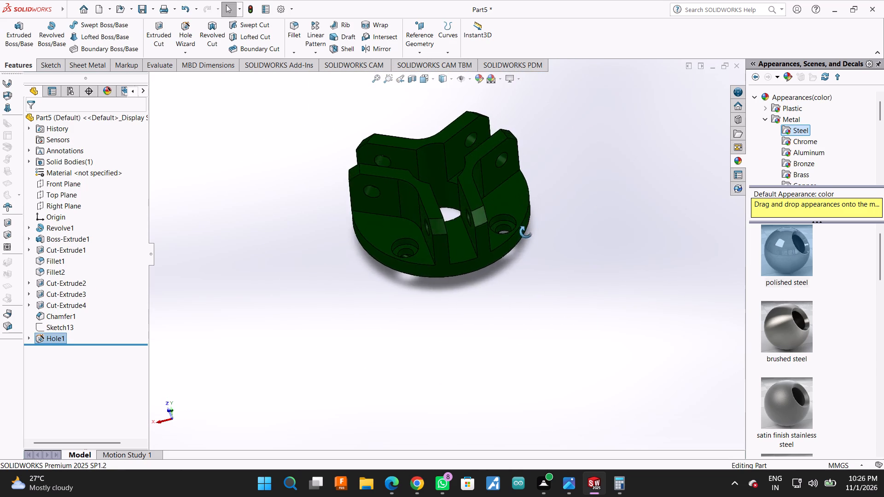
pyautogui.moveTo(526, 232); pyautogui.dragTo(440, 347, button='middle')
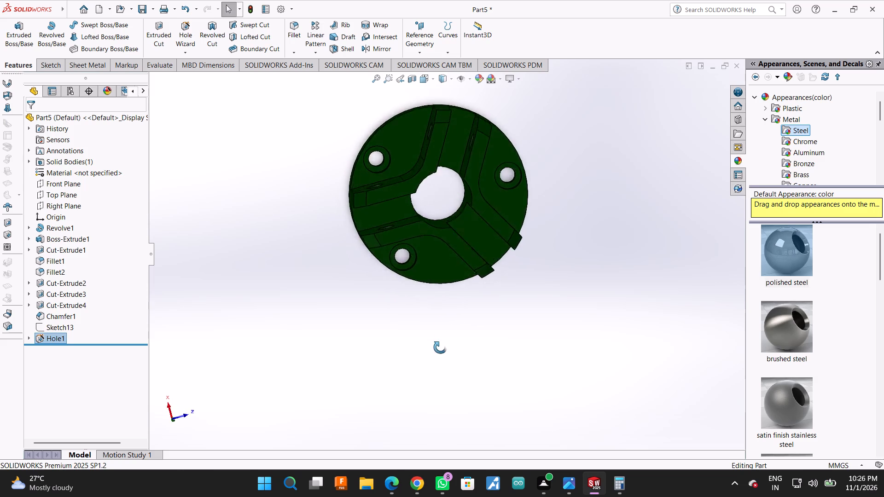
pyautogui.moveTo(440, 347); pyautogui.dragTo(439, 144, button='middle')
pyautogui.scroll(2, 456, 251)
pyautogui.middleClick(504, 196)
pyautogui.moveTo(485, 232); pyautogui.dragTo(435, 264, button='middle')
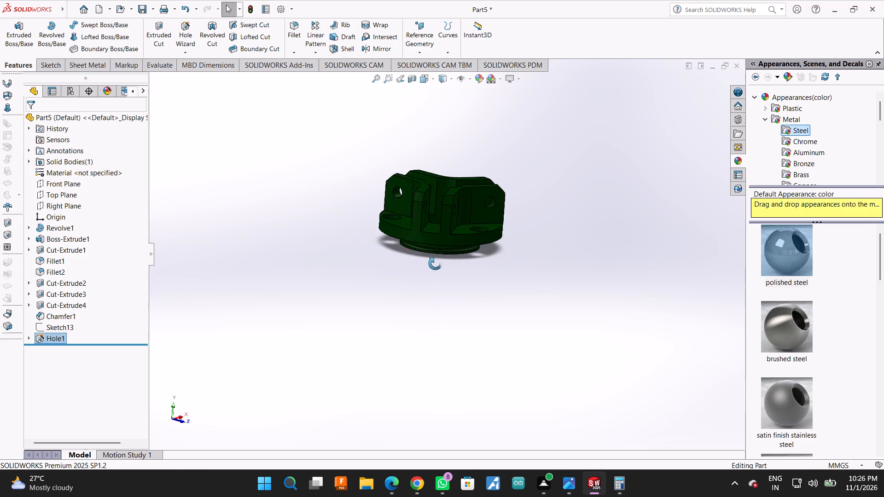
pyautogui.moveTo(435, 264); pyautogui.dragTo(405, 276, button='middle')
pyautogui.scroll(-2, 427, 197)
pyautogui.moveTo(524, 128); pyautogui.dragTo(528, 199, button='middle')
pyautogui.moveTo(528, 183); pyautogui.dragTo(528, 168, button='middle')
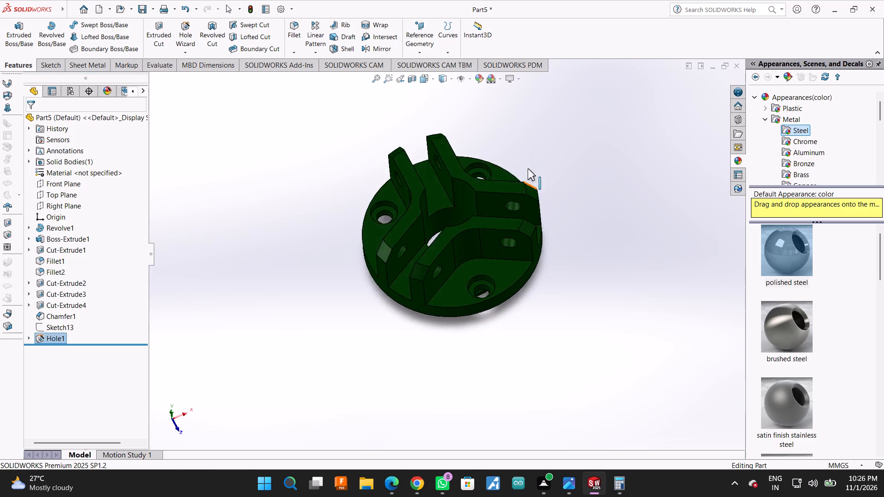
pyautogui.moveTo(528, 168); pyautogui.dragTo(516, 135, button='middle')
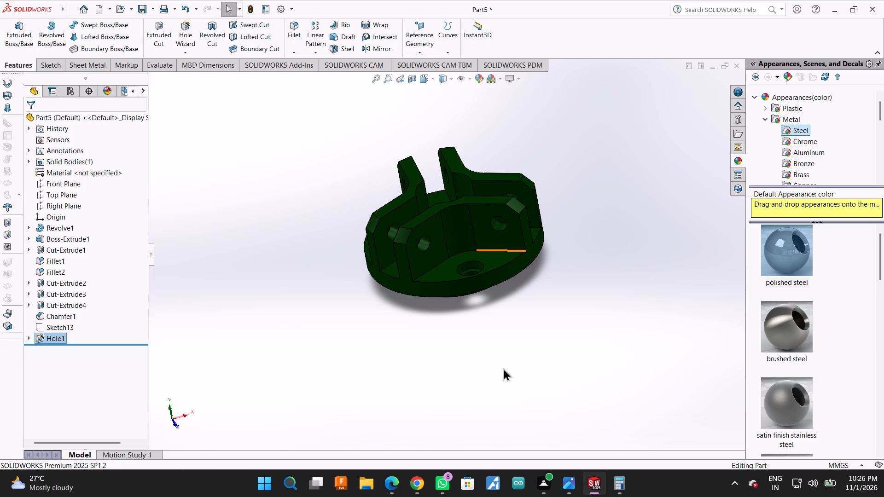
pyautogui.moveTo(518, 366); pyautogui.dragTo(545, 139, button='middle')
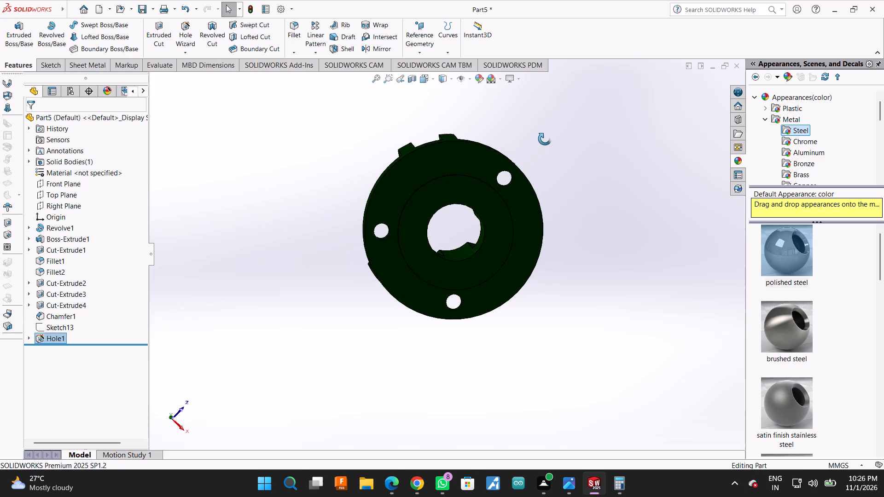
pyautogui.moveTo(545, 139); pyautogui.dragTo(517, 378, button='middle')
pyautogui.middleClick(517, 378)
pyautogui.scroll(1, 517, 378)
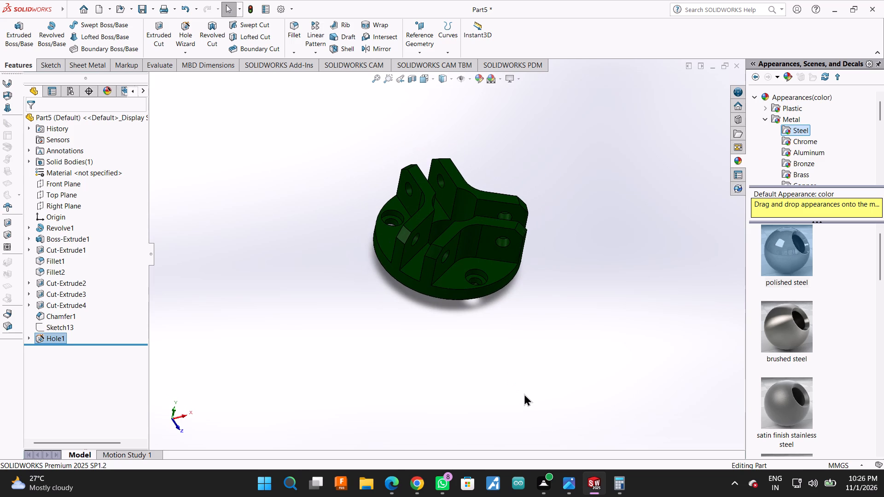
pyautogui.scroll(-2, 552, 239)
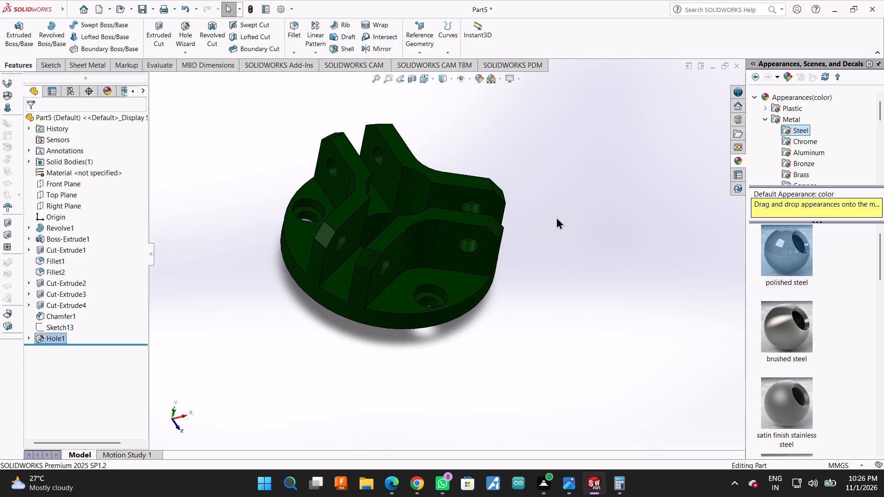
pyautogui.scroll(1, 567, 214)
pyautogui.moveTo(558, 205); pyautogui.dragTo(539, 119, button='middle')
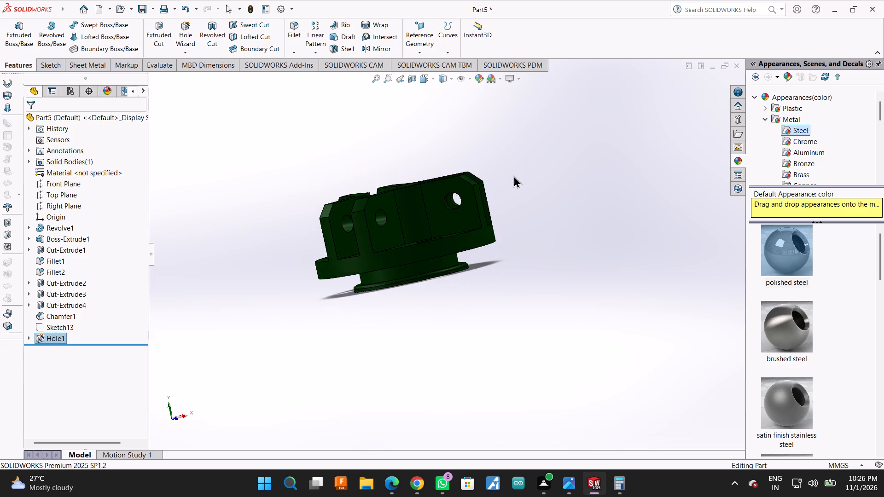
pyautogui.scroll(2, 518, 182)
pyautogui.moveTo(521, 182); pyautogui.dragTo(528, 277, button='middle')
pyautogui.scroll(-3, 442, 228)
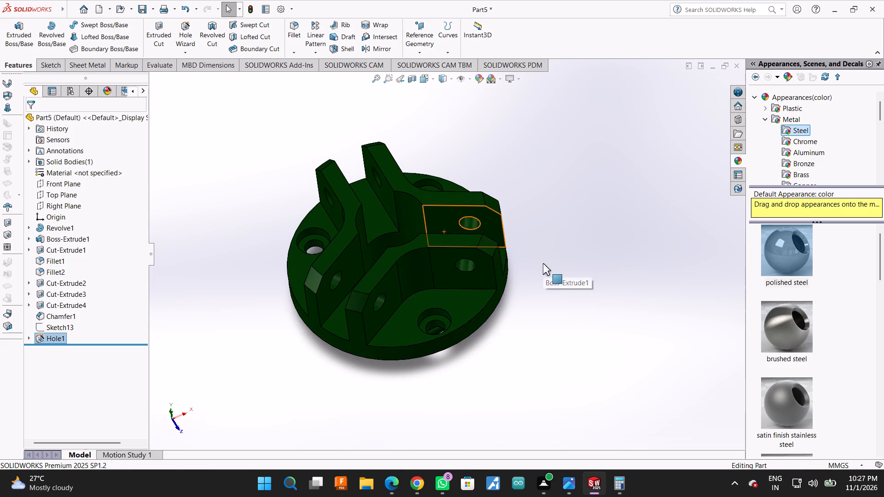
pyautogui.moveTo(543, 263); pyautogui.dragTo(548, 227, button='middle')
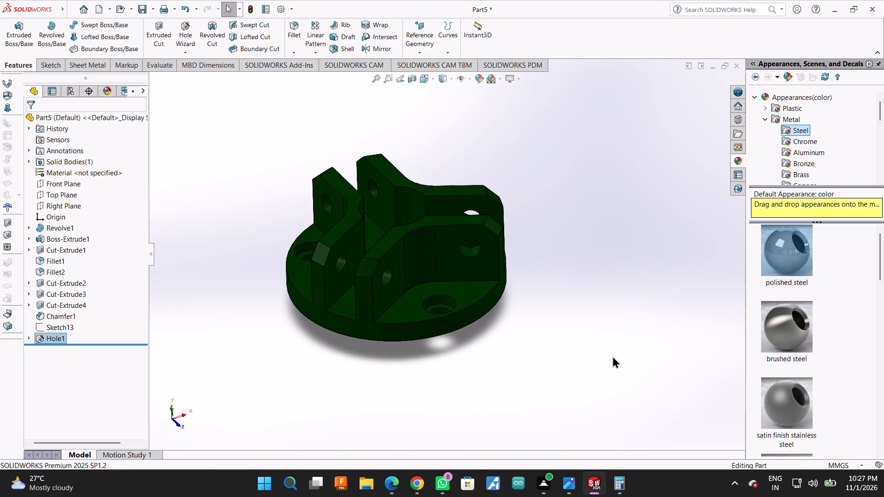
# Save the part in the SYMBIOSIS folder under the name Three-Arm Mounting Bracket.
pyautogui.hotkey('ctrl', 's')
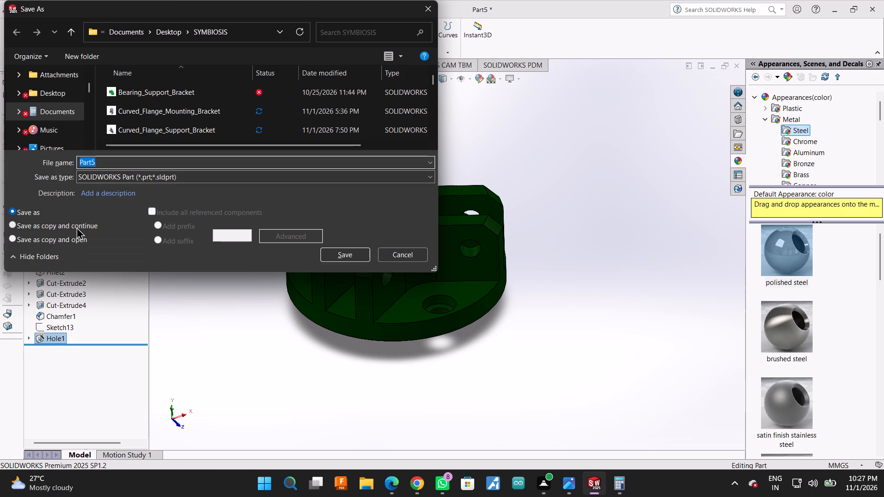
pyautogui.hotkey('ctrl', 'v')
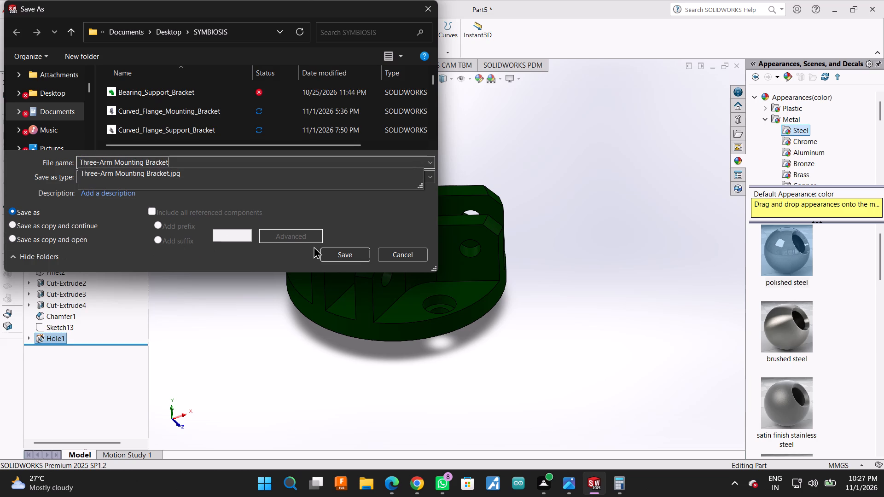
pyautogui.click(339, 260)
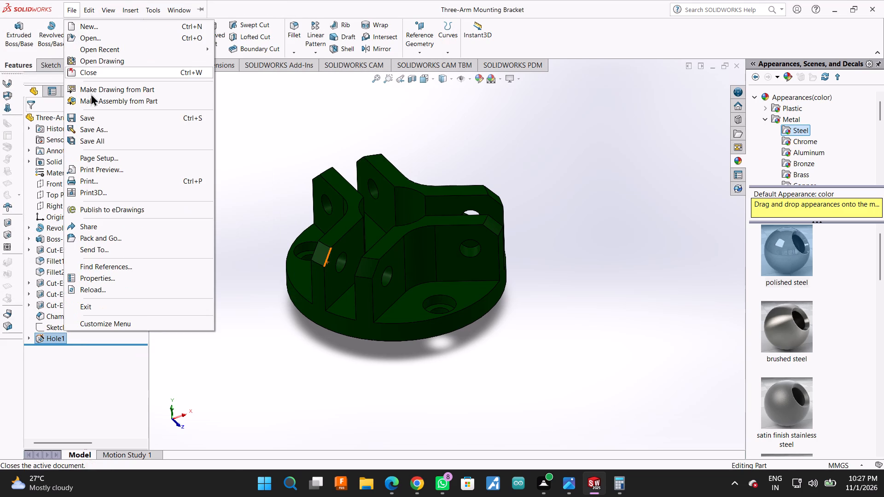
# Save a copy of the bracket in another file format, keeping the name Three-Arm Mounting Bracket and the SYMBIOSIS folder.
pyautogui.click(101, 126)
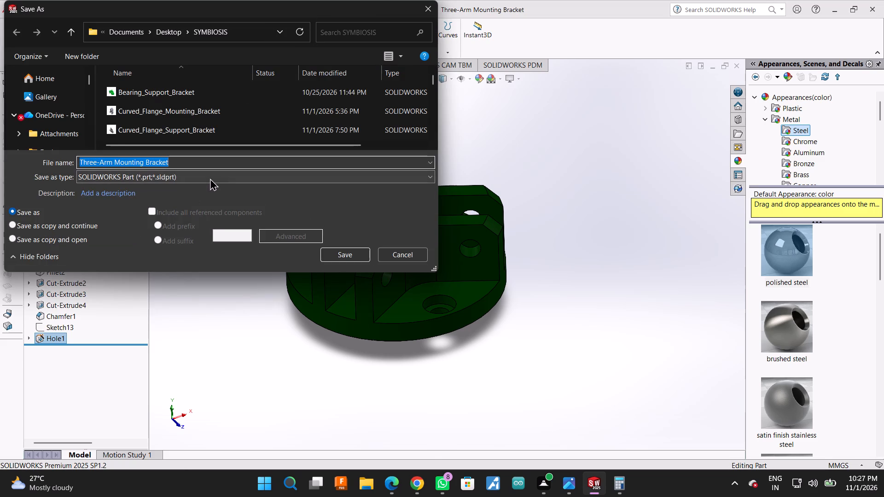
pyautogui.click(210, 178)
pyautogui.click(175, 270)
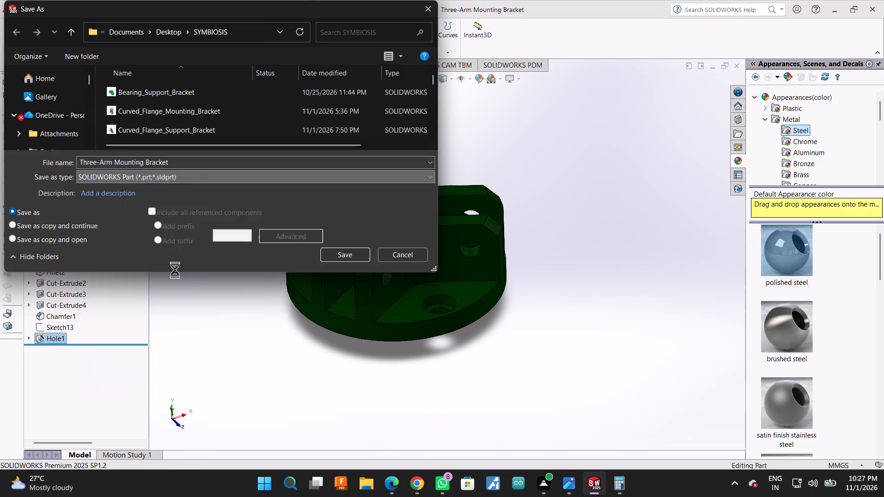
pyautogui.click(334, 272)
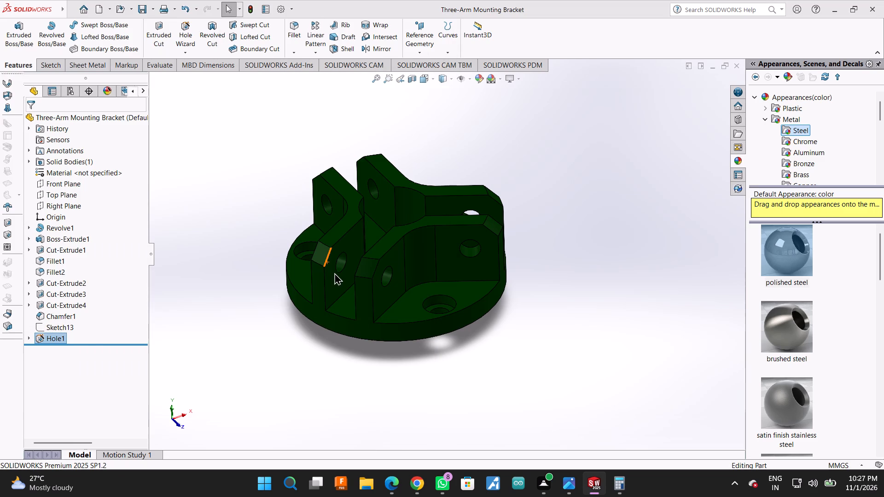